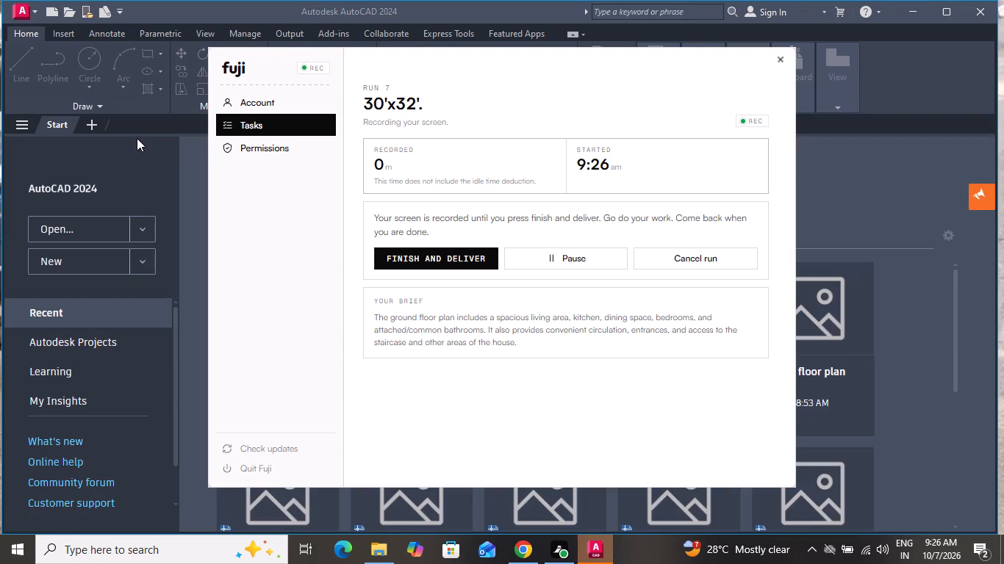
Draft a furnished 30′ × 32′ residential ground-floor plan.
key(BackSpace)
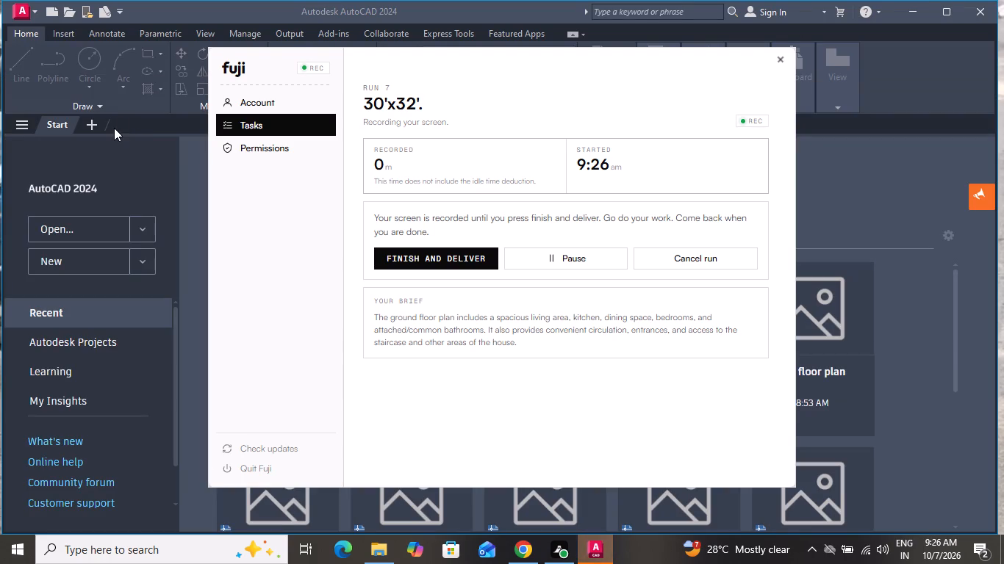
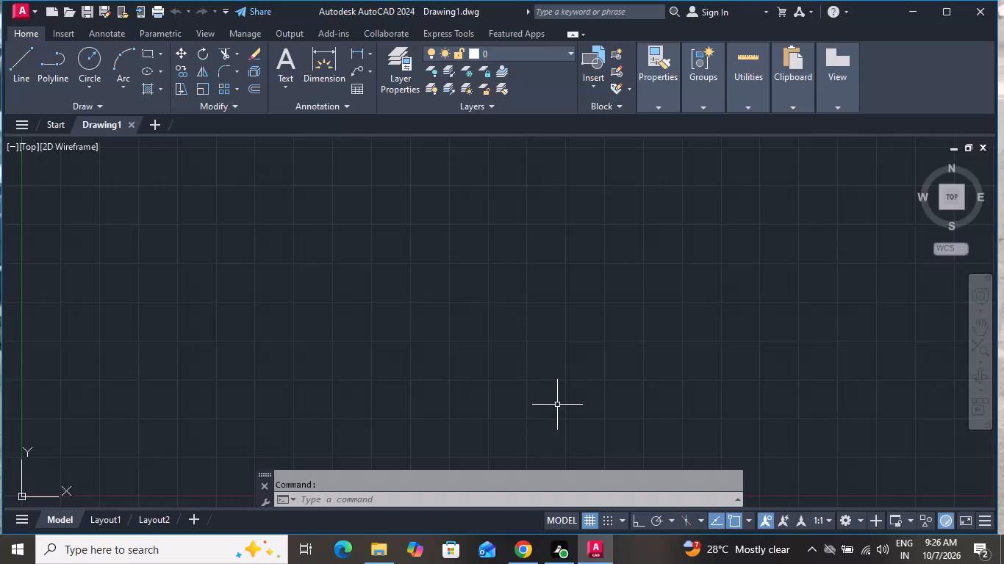
Turn on command log file recording with LOGFILEON.
text(log)
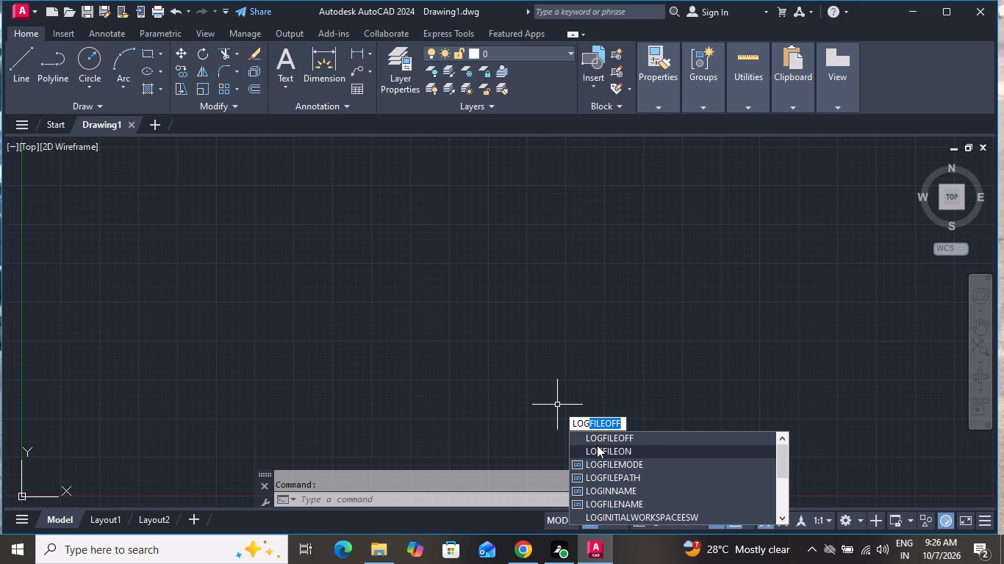
click(597, 445)
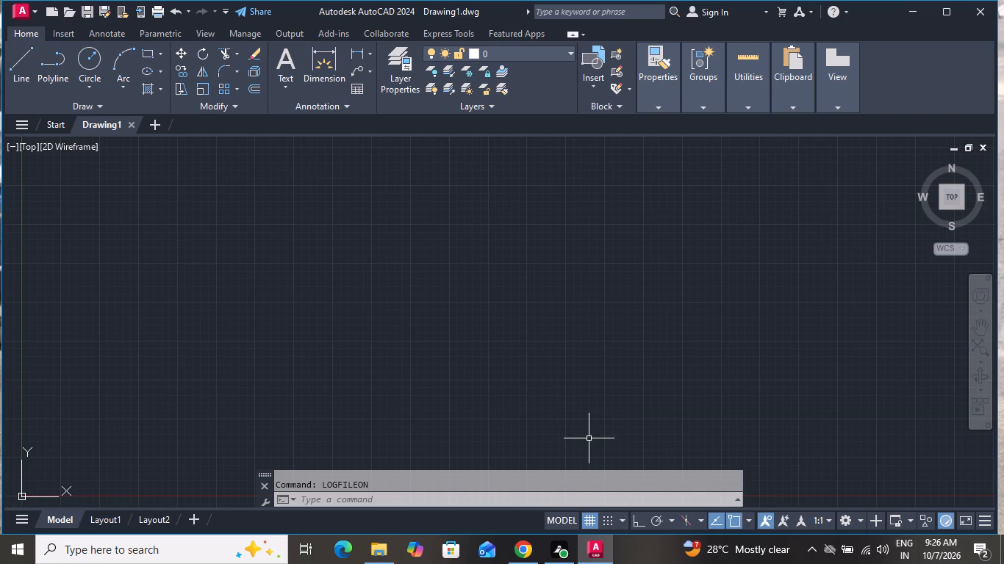
Configure the drawing units to Engineering length type with 0'-0" precision.
text(un)
key(space)
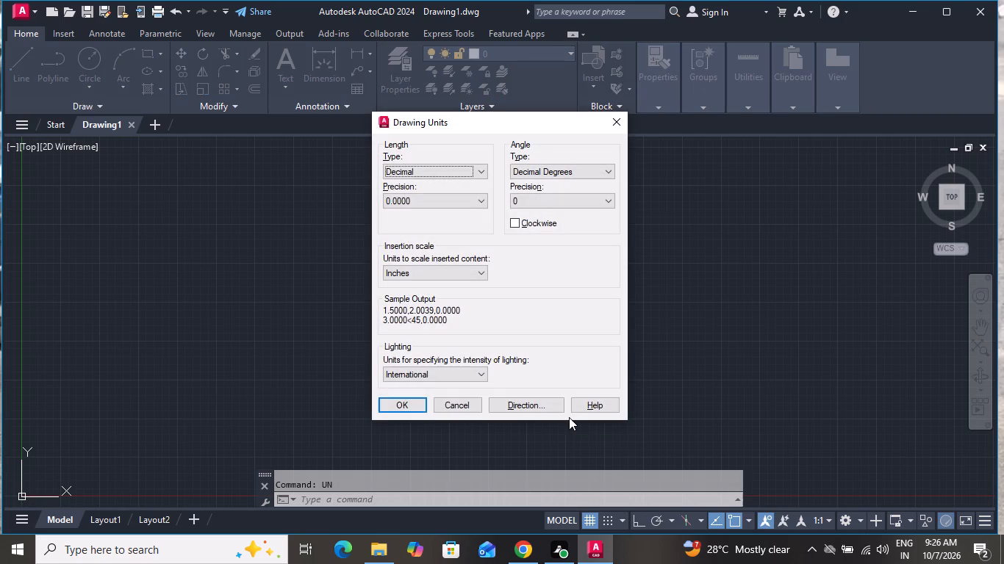
click(478, 175)
click(456, 209)
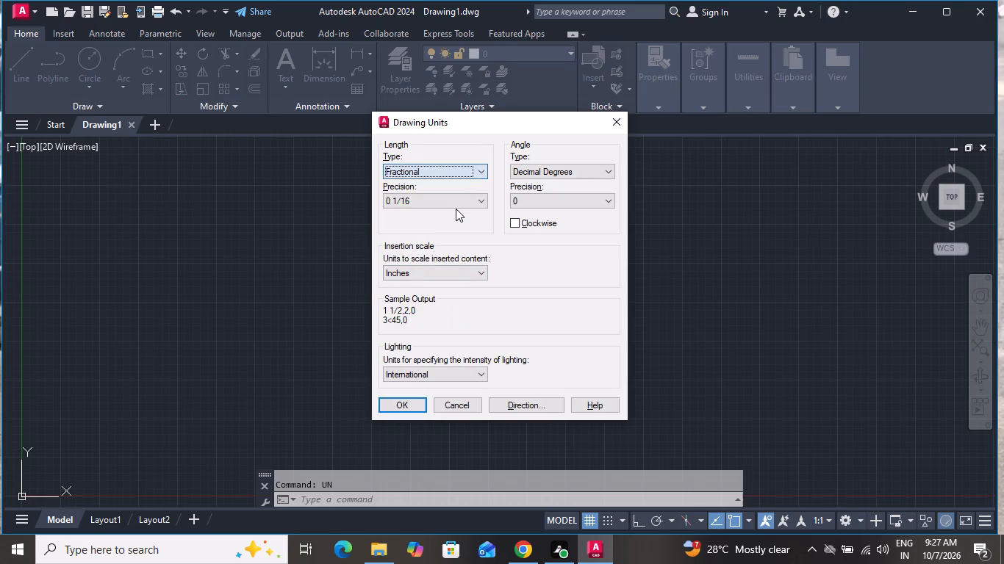
double_click(463, 173)
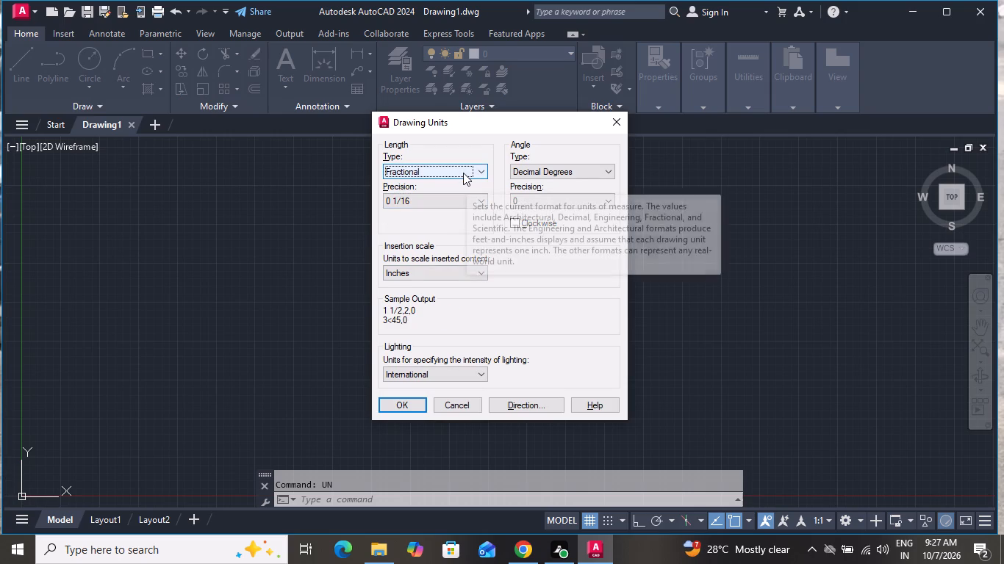
click(463, 173)
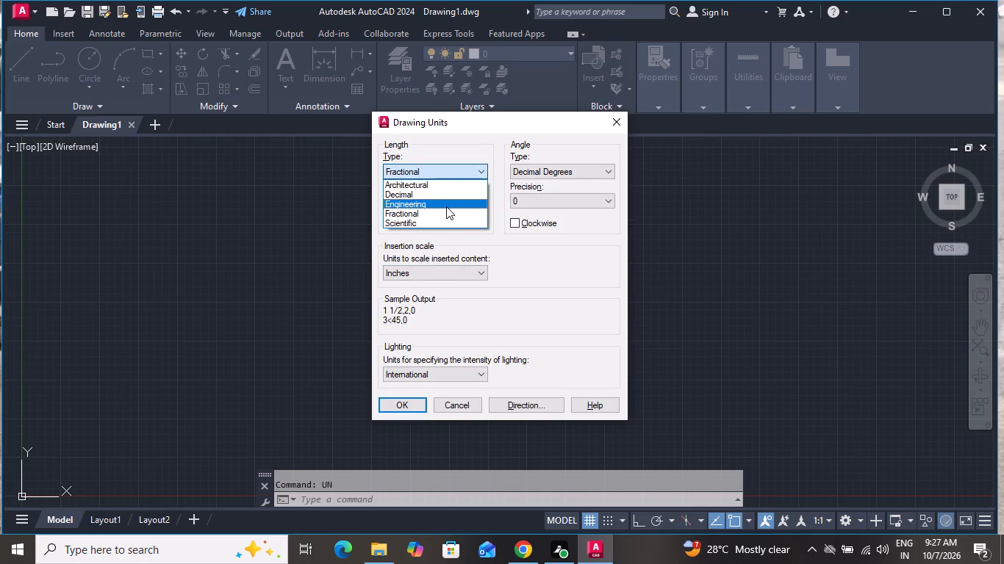
click(446, 206)
click(446, 206)
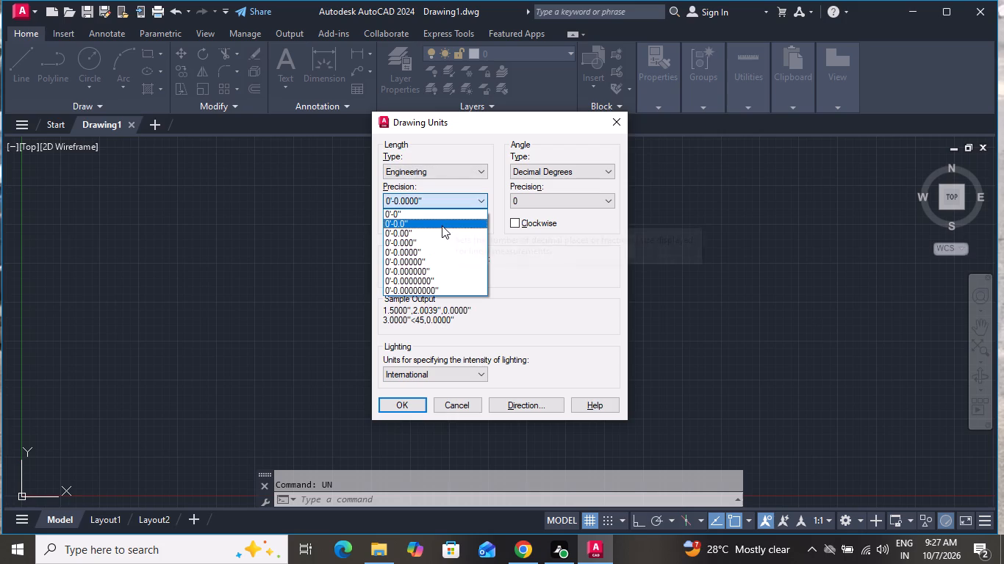
click(440, 218)
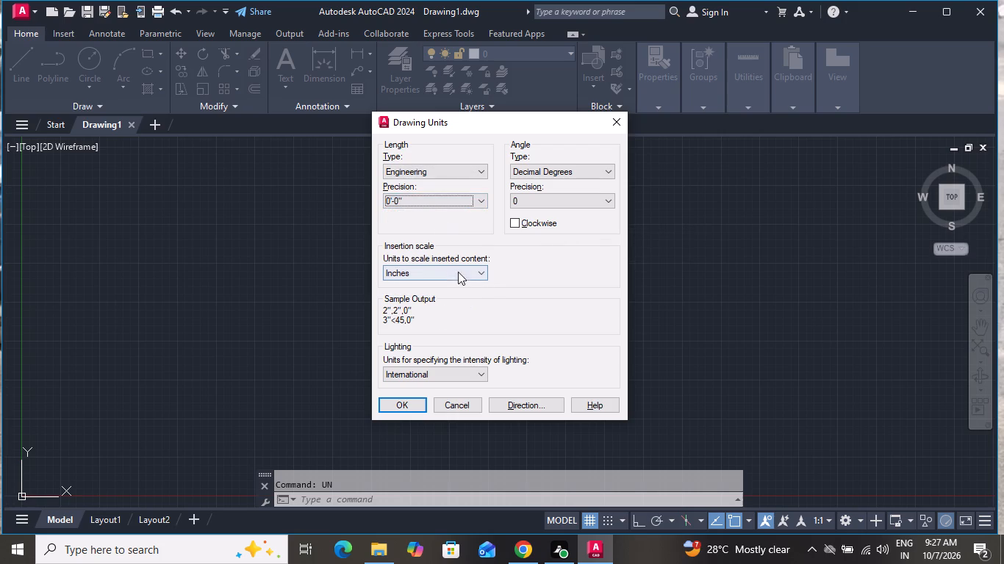
click(409, 410)
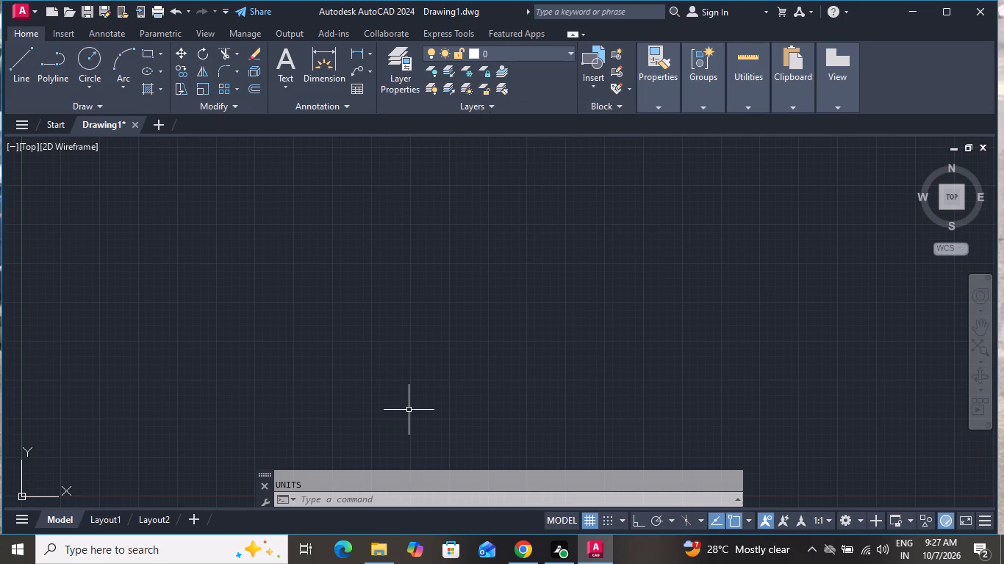
Modify the Standard dimension style's primary units to Engineering format with 0'-0" precision and set the style current.
key(d)
key(space)
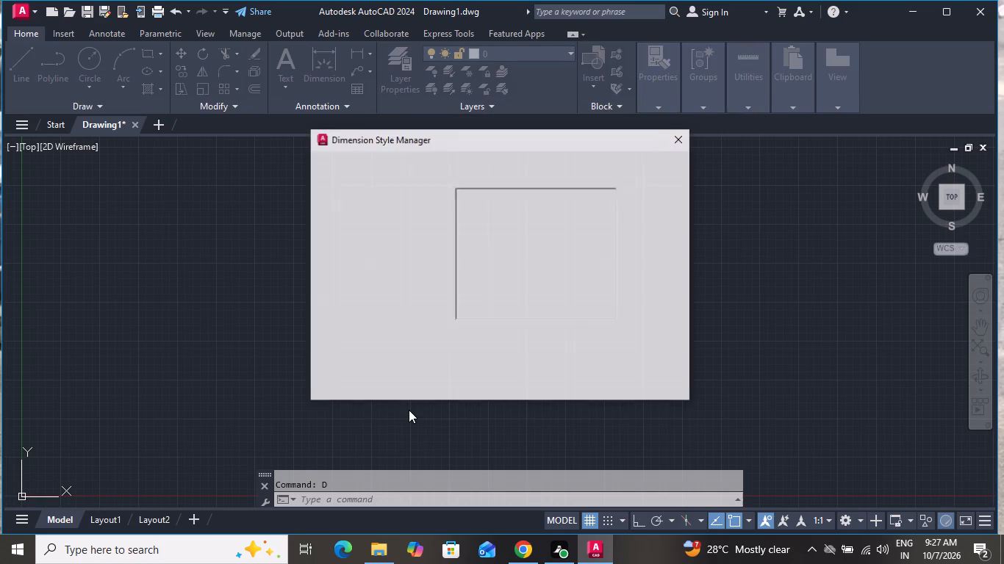
click(656, 247)
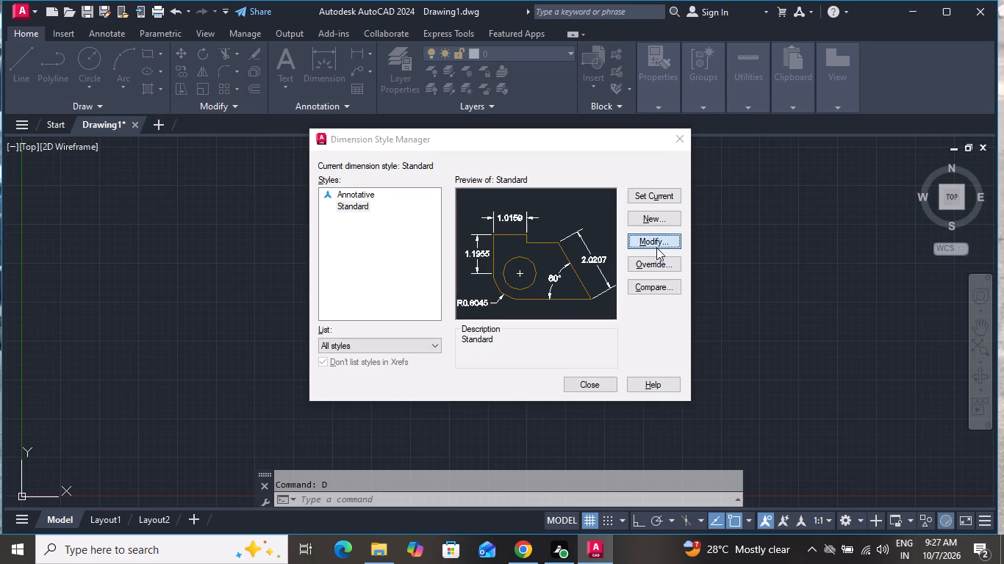
double_click(656, 247)
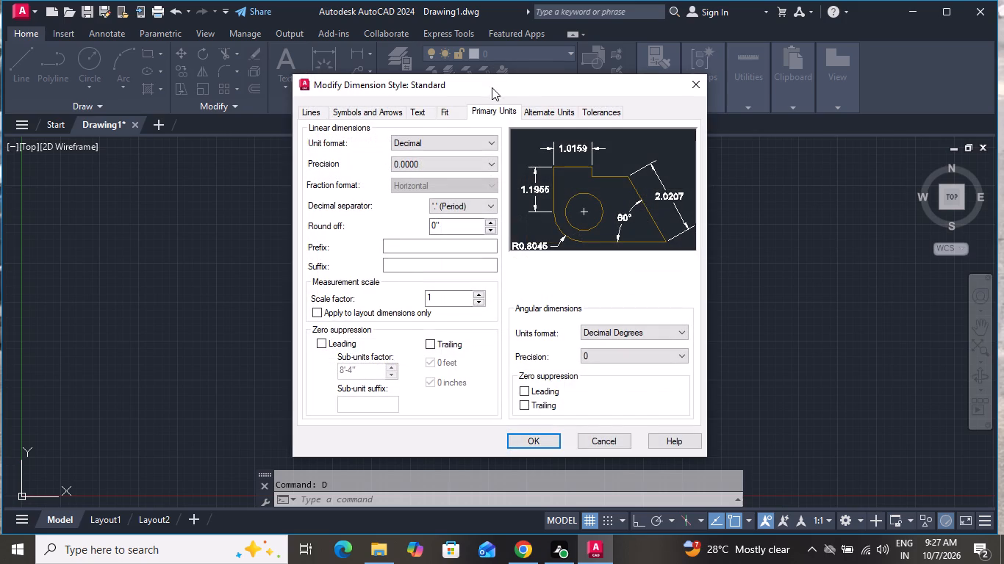
click(479, 141)
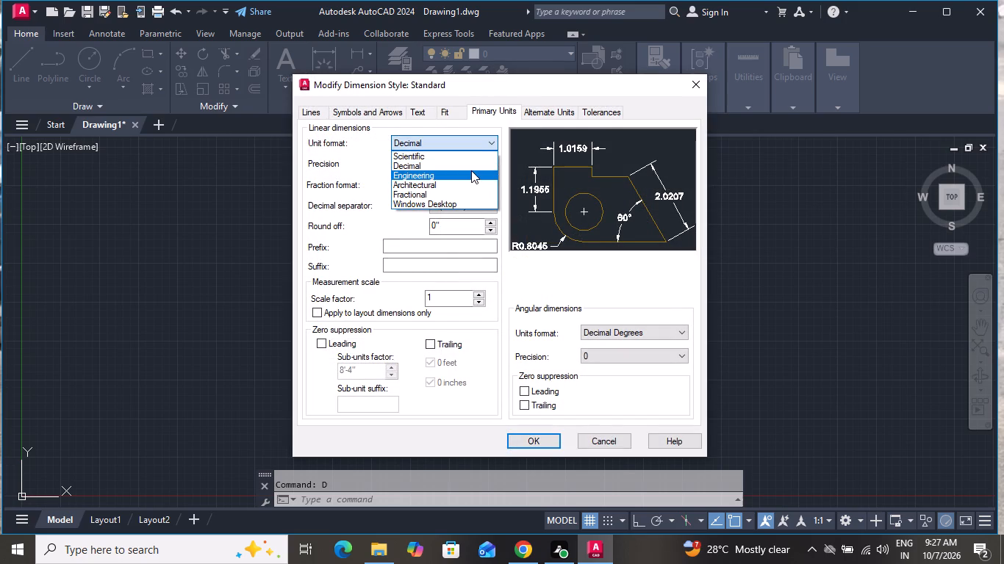
click(471, 170)
click(471, 170)
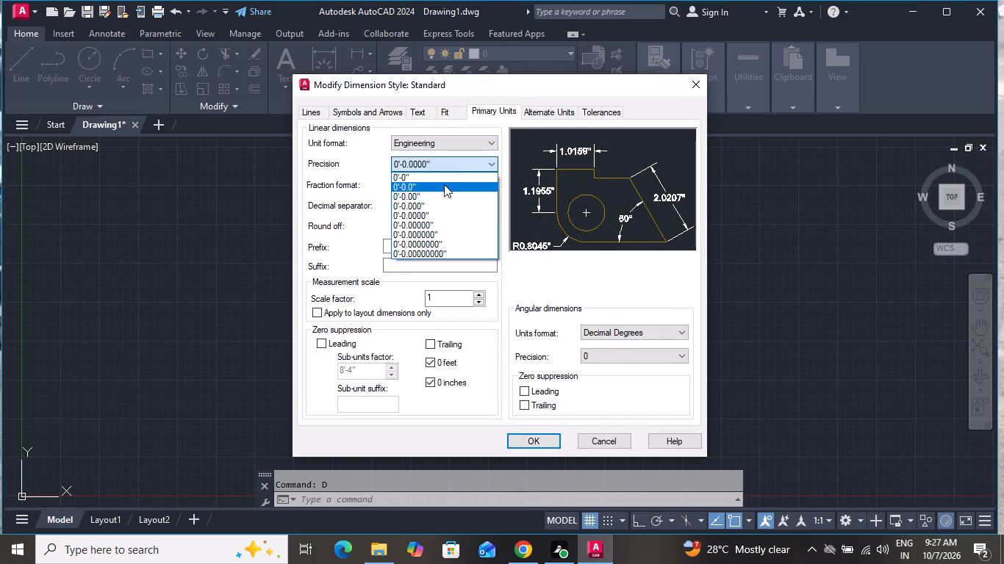
click(444, 178)
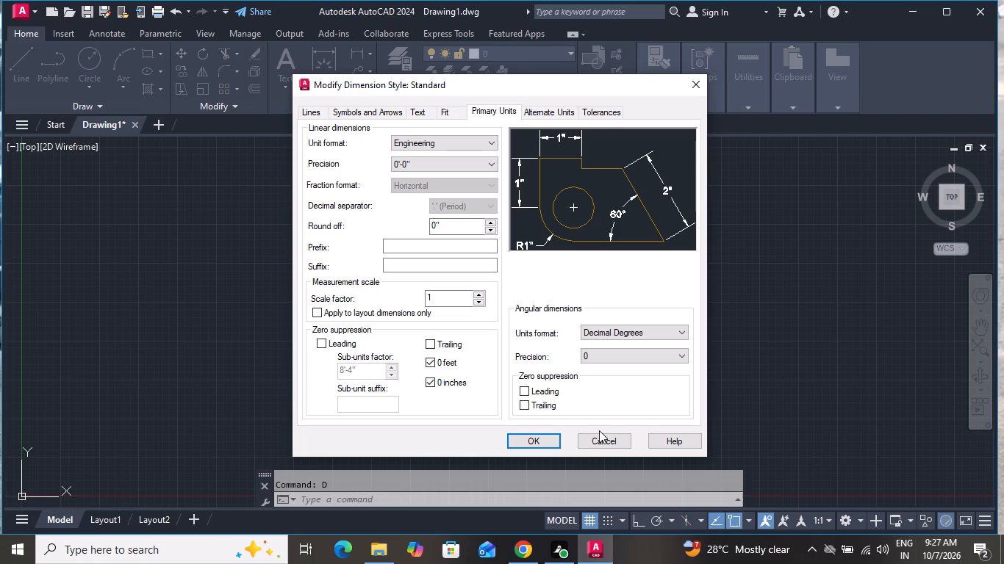
click(552, 435)
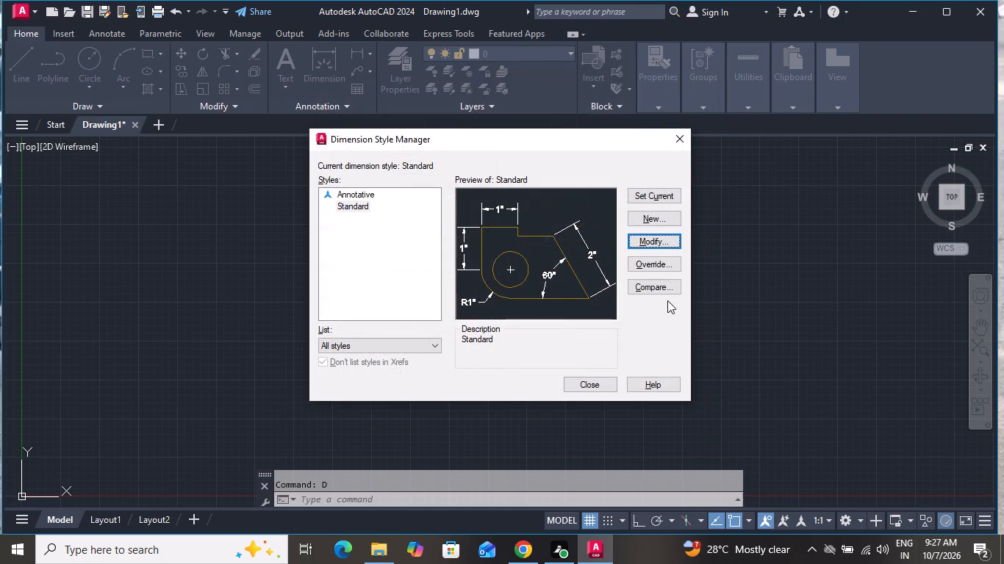
click(647, 195)
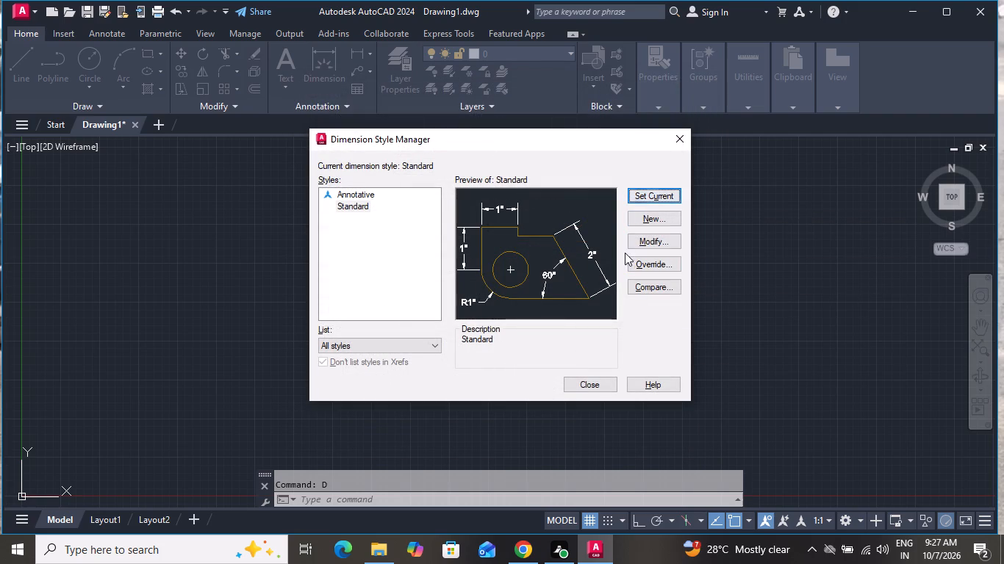
click(587, 385)
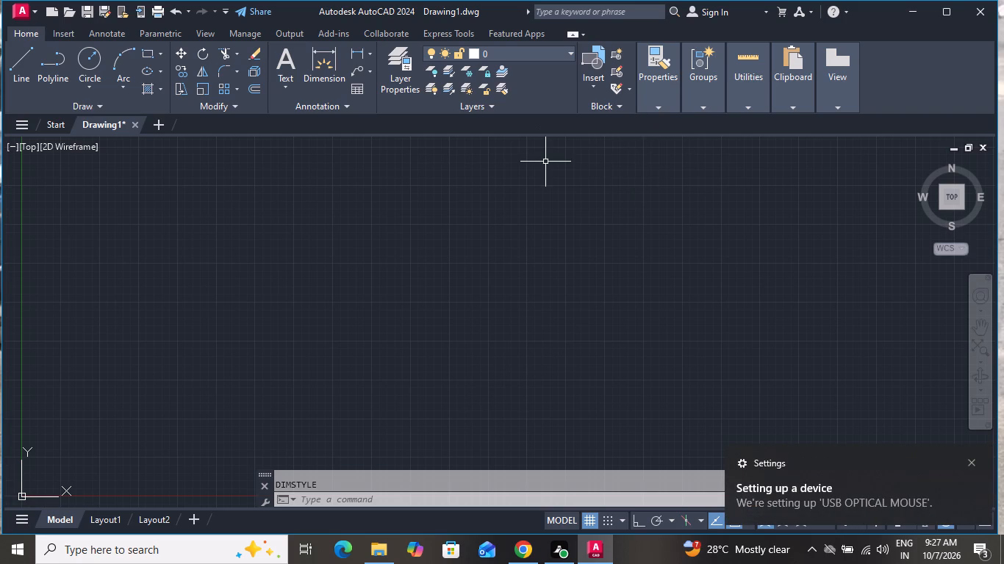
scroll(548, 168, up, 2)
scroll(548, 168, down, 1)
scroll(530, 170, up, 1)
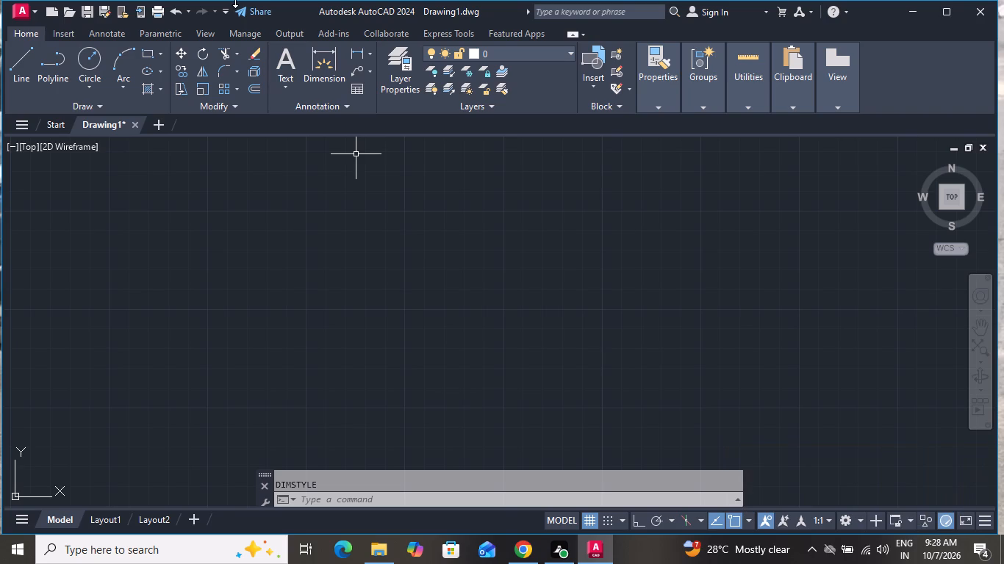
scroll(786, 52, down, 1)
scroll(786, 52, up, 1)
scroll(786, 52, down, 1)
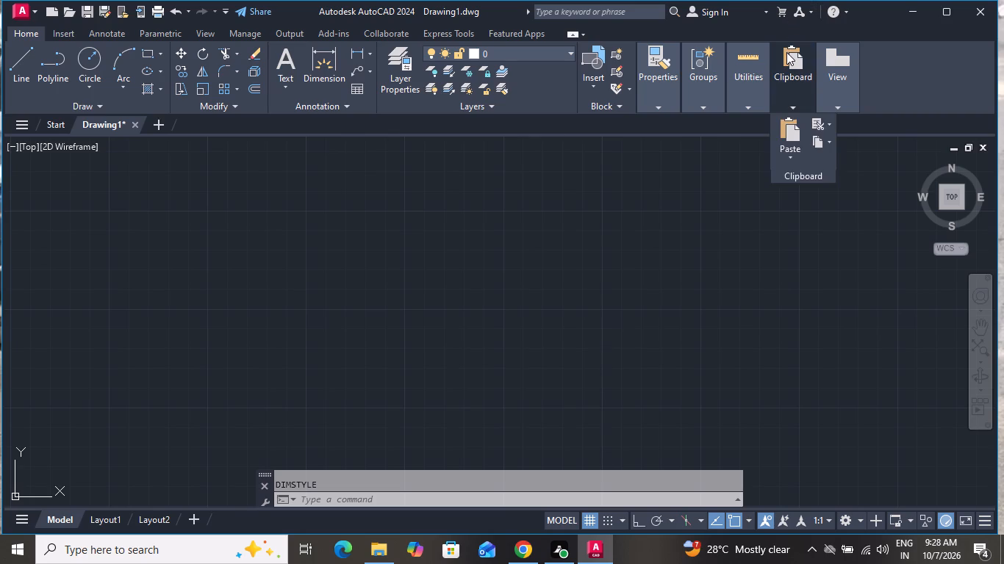
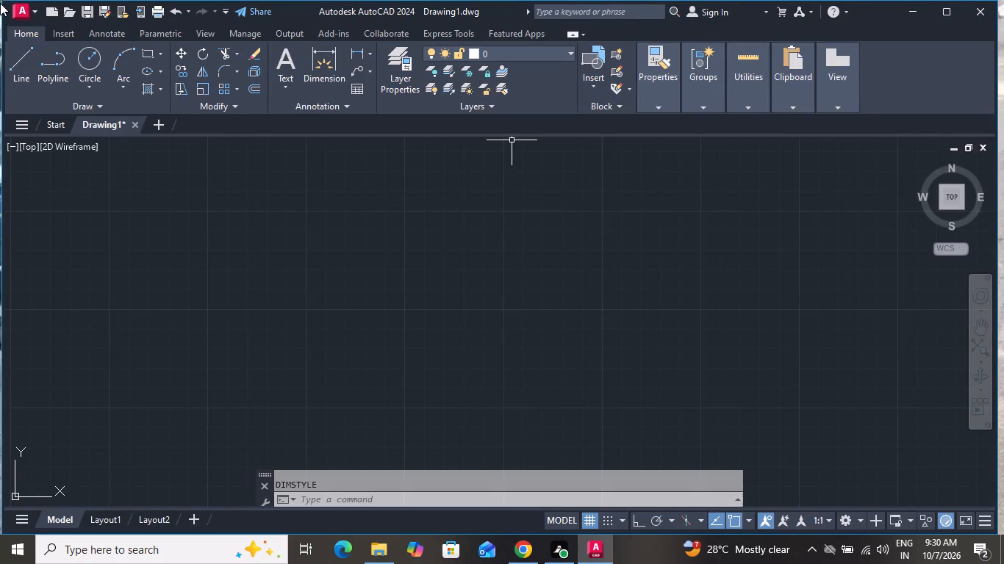
Turn on Ortho mode and draw a single vertical line 32' long upward.
click(31, 43)
click(35, 87)
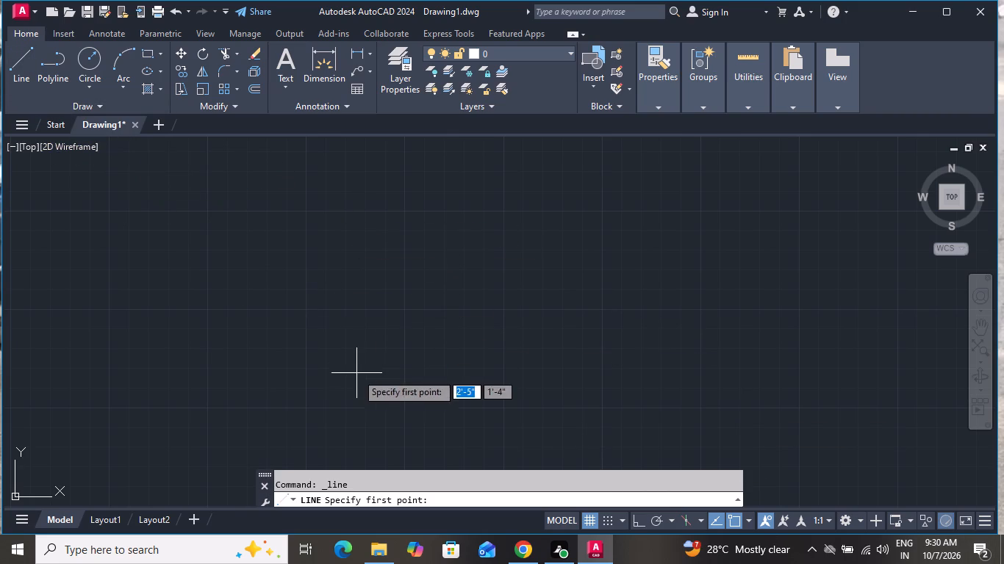
click(306, 407)
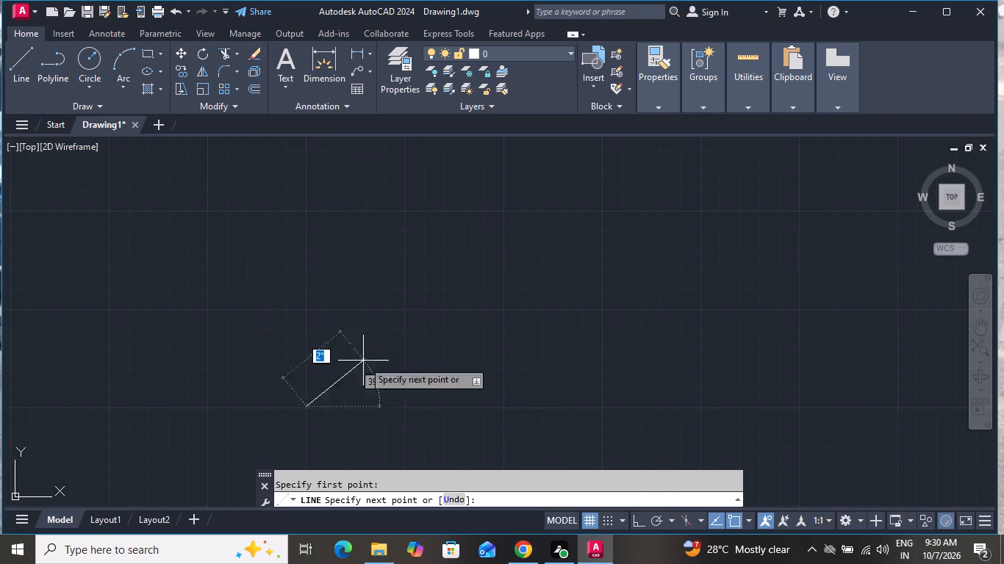
click(631, 519)
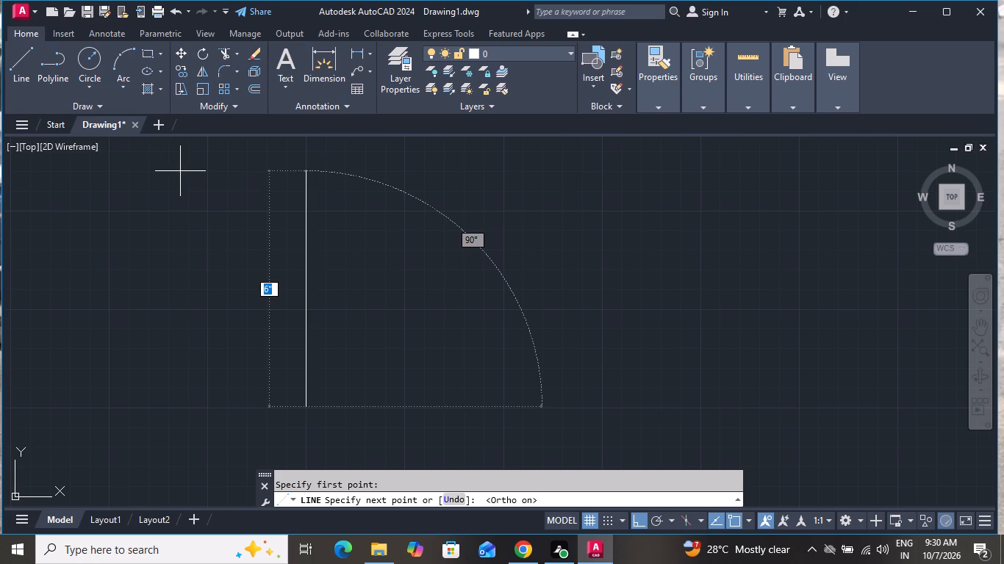
text(32')
key(Return)
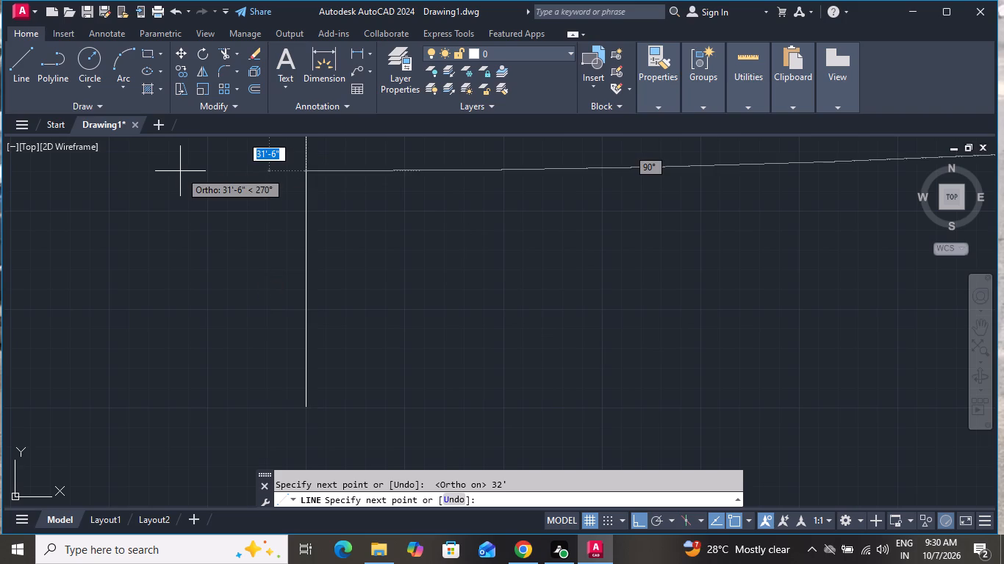
scroll(190, 175, down, 1)
scroll(201, 178, up, 1)
scroll(205, 180, down, 4)
scroll(319, 193, down, 7)
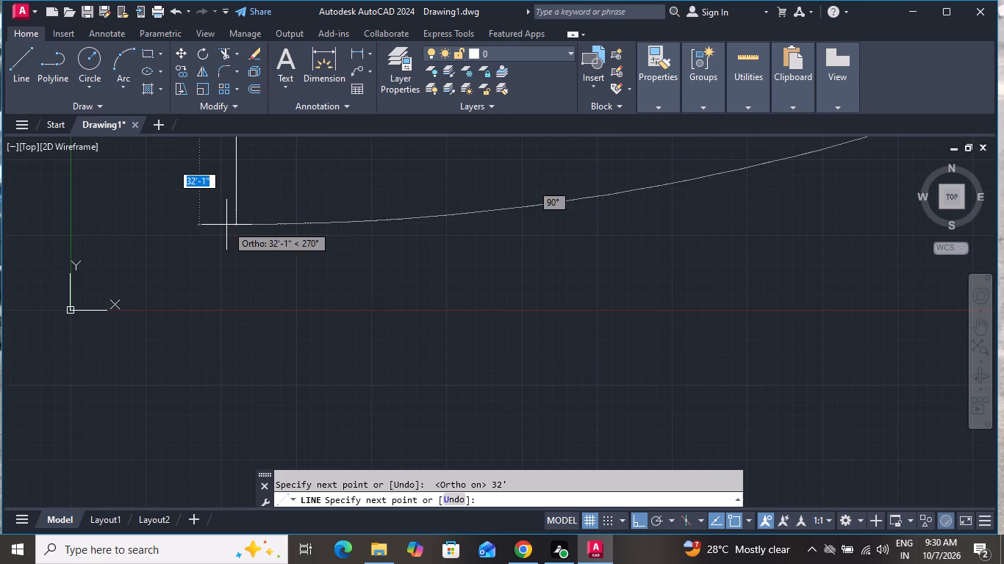
scroll(226, 225, up, 1)
scroll(226, 225, down, 3)
scroll(234, 223, up, 1)
scroll(234, 223, down, 1)
key(Escape)
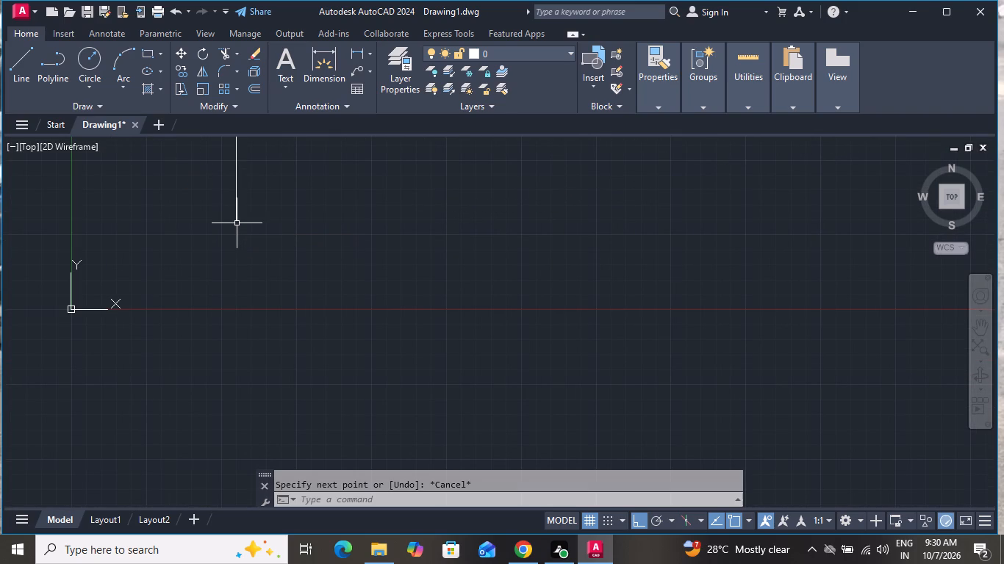
Erase the 32' vertical line.
text(z a)
key(space)
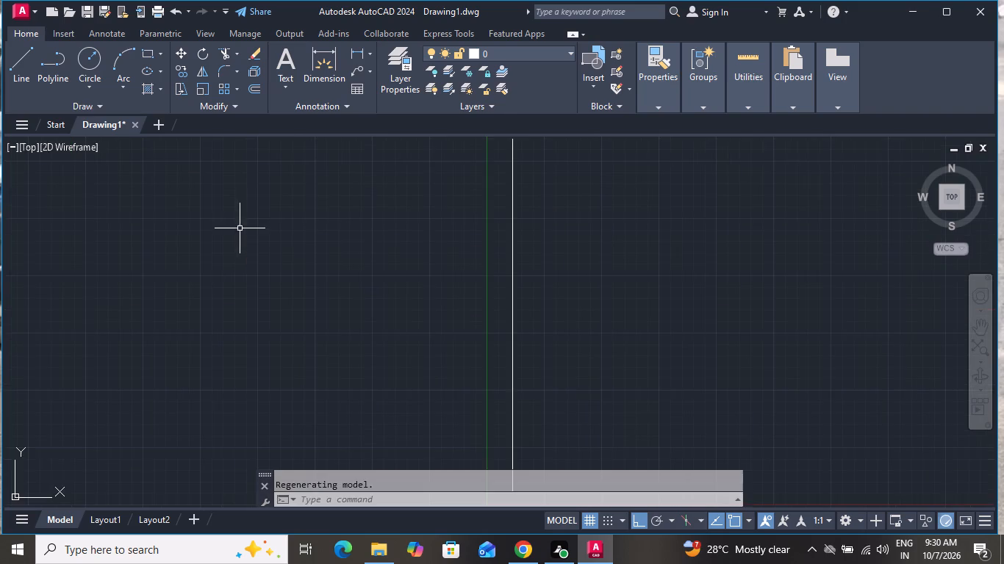
scroll(242, 225, down, 4)
scroll(243, 225, up, 1)
scroll(244, 225, down, 1)
scroll(282, 236, up, 3)
click(282, 236)
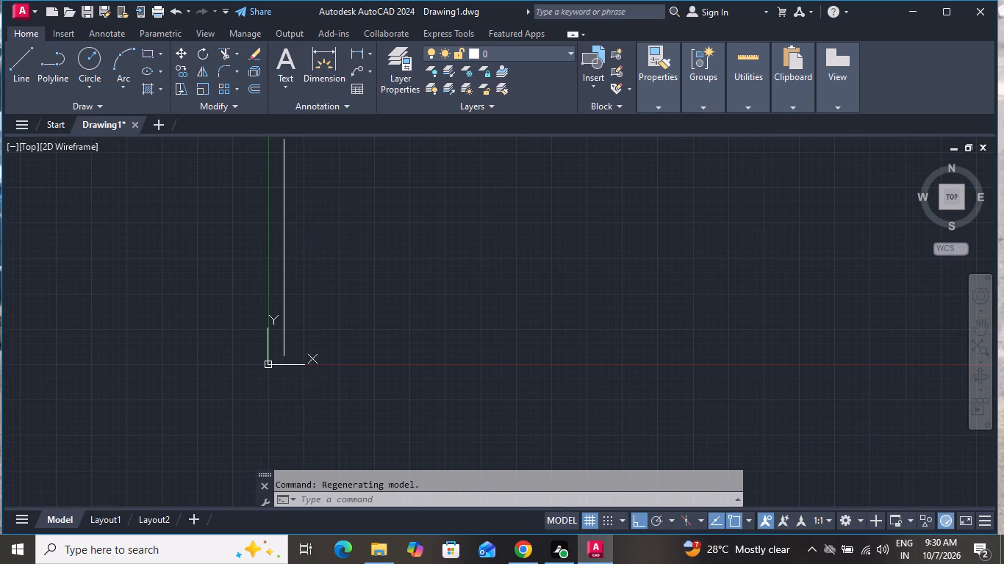
key(Delete)
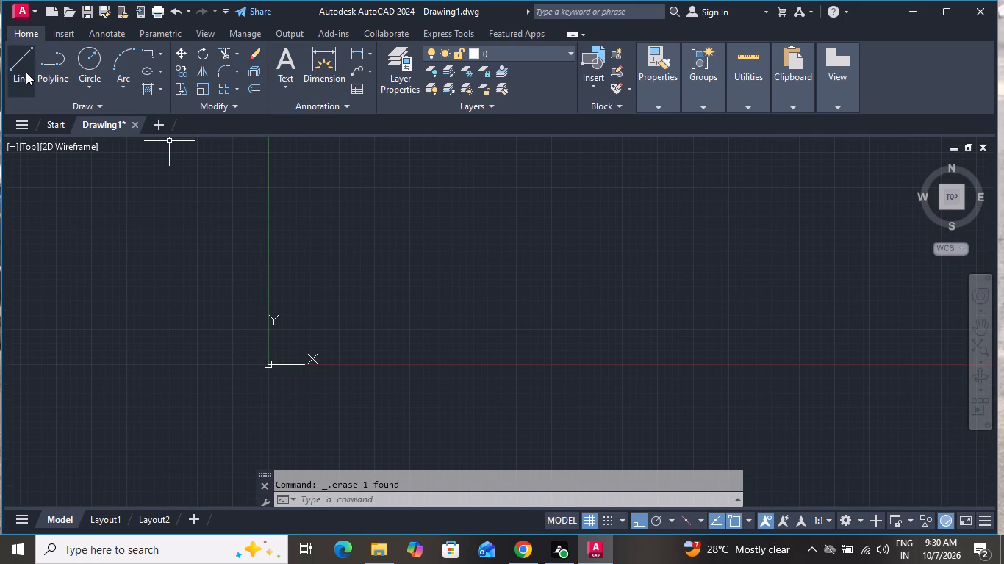
Draw three connected sides of the house outline: 32' up, 30' across to the right, and 32' down.
click(26, 70)
scroll(729, 170, up, 3)
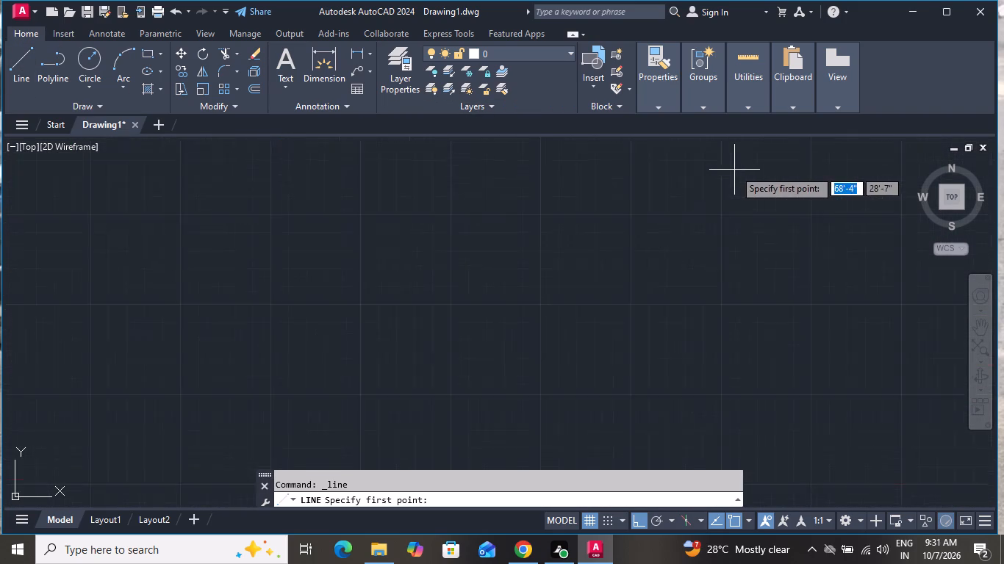
click(309, 360)
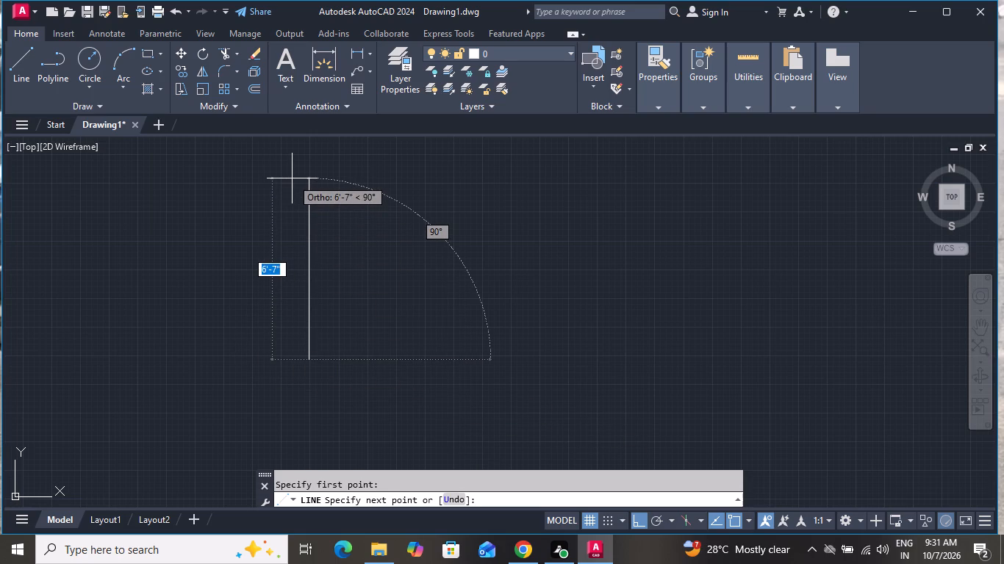
text(32)
key(apostrophe)
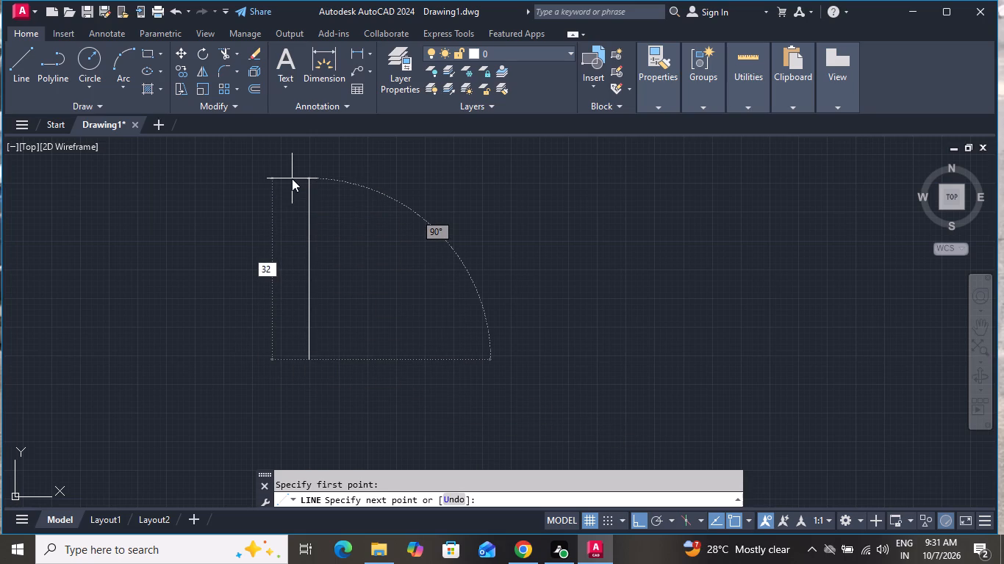
key(Return)
scroll(399, 259, down, 6)
scroll(399, 264, up, 1)
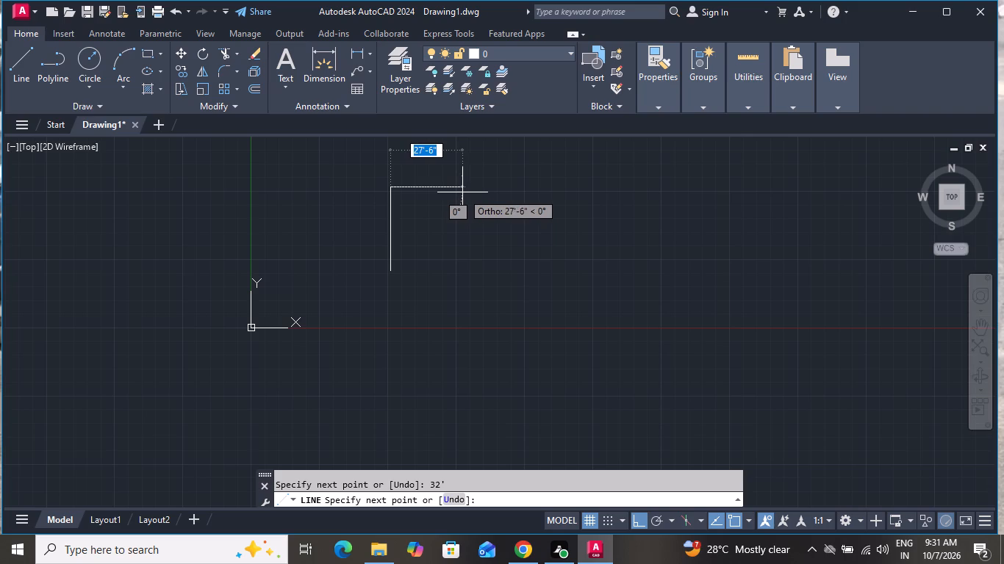
text(30')
key(Return)
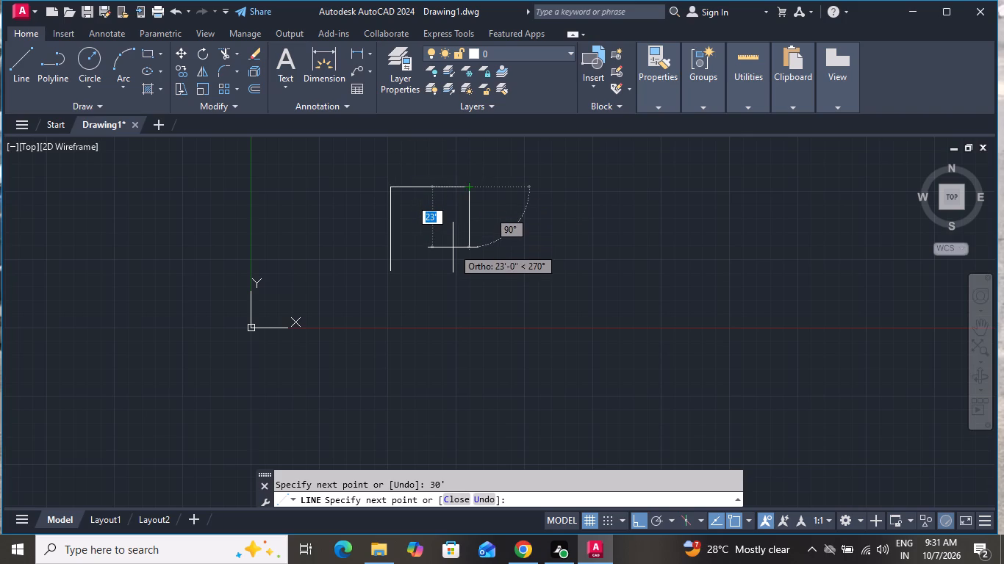
text(32)
key(apostrophe)
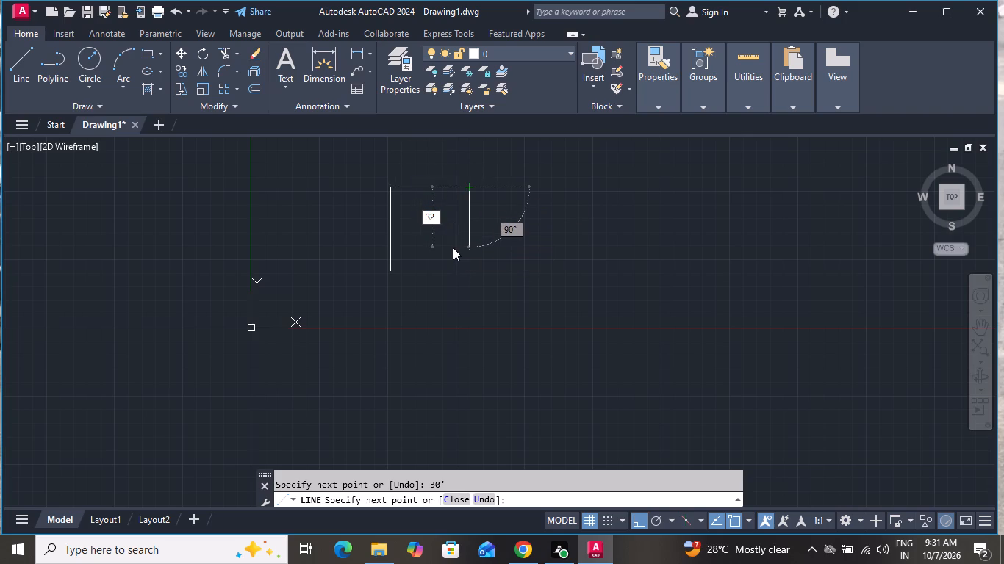
key(Return)
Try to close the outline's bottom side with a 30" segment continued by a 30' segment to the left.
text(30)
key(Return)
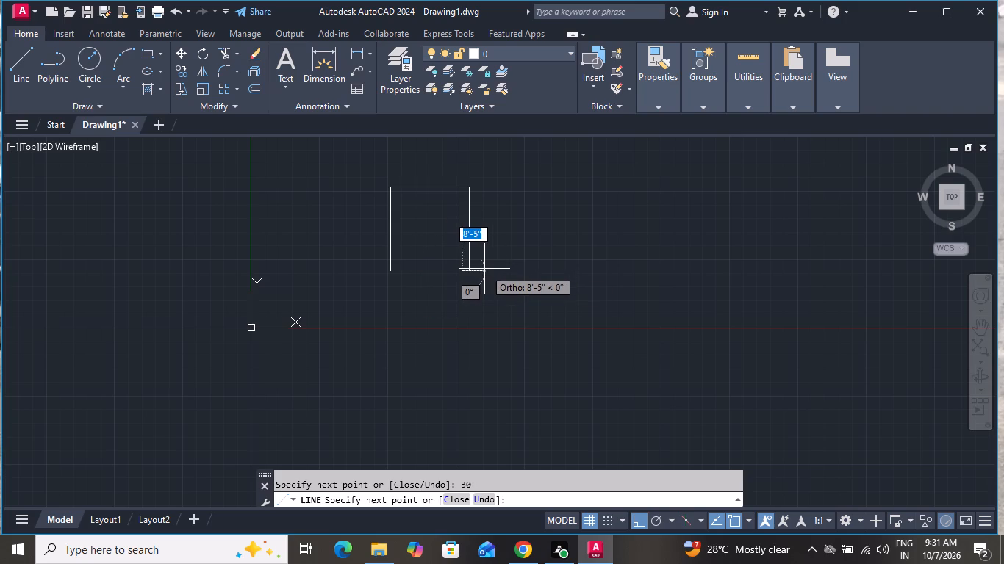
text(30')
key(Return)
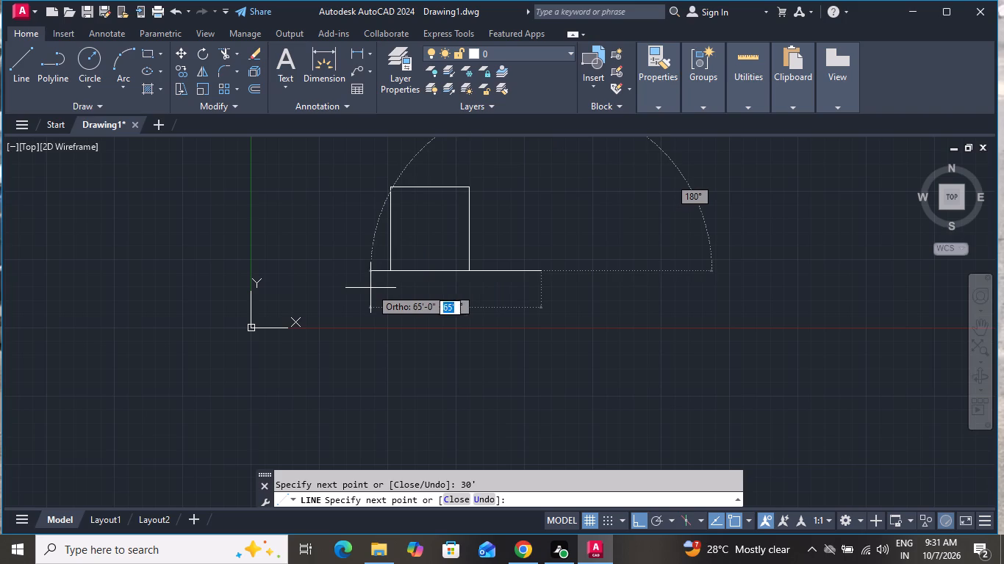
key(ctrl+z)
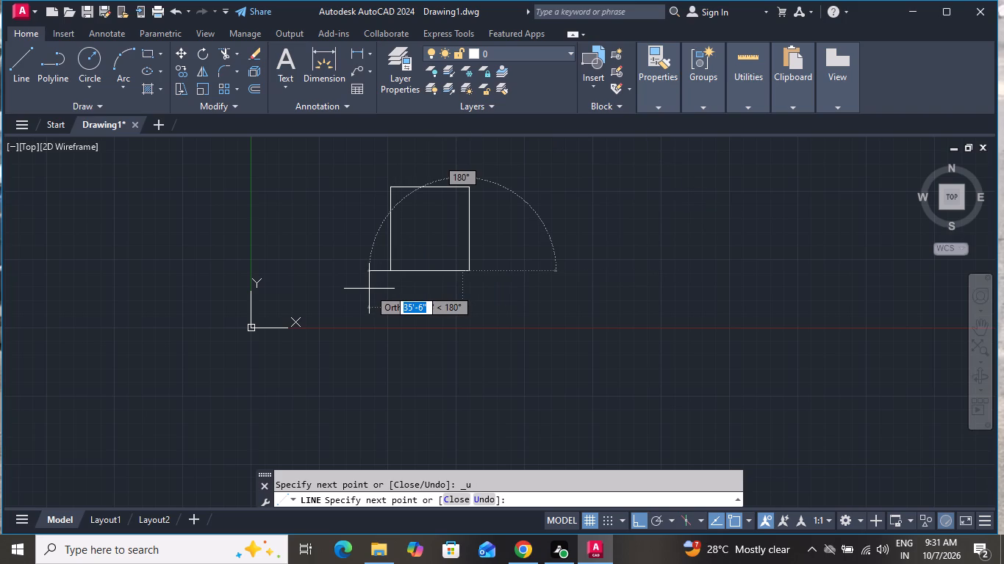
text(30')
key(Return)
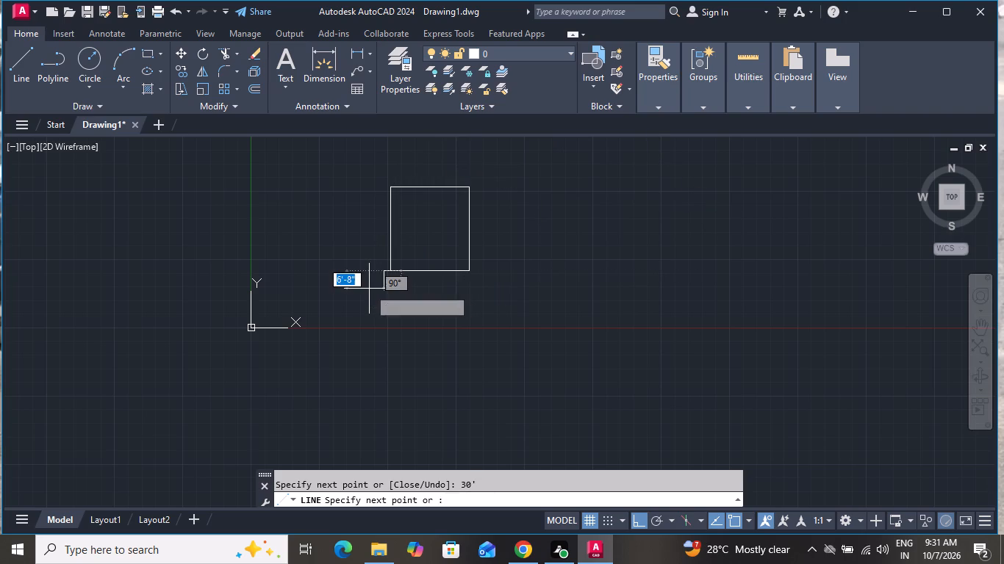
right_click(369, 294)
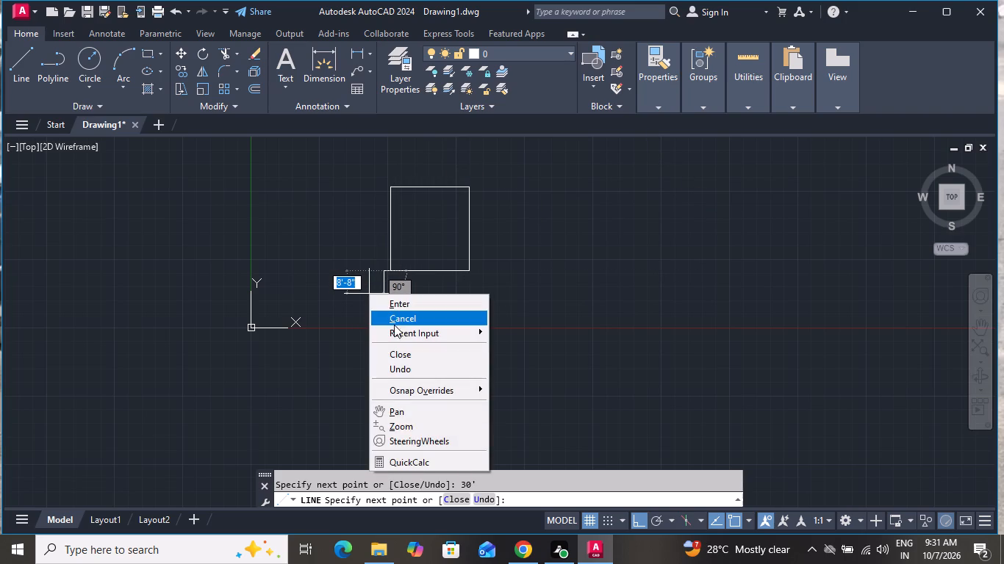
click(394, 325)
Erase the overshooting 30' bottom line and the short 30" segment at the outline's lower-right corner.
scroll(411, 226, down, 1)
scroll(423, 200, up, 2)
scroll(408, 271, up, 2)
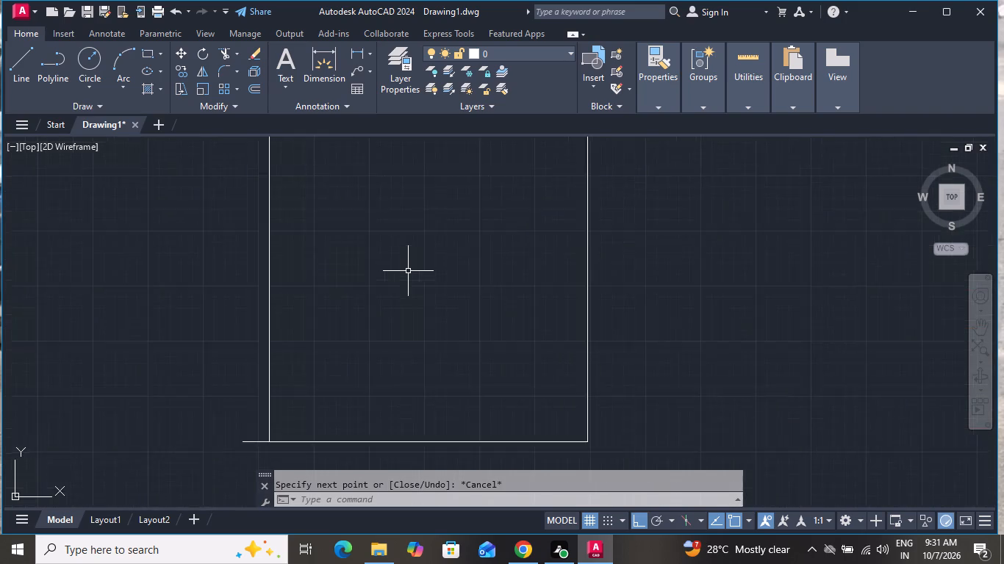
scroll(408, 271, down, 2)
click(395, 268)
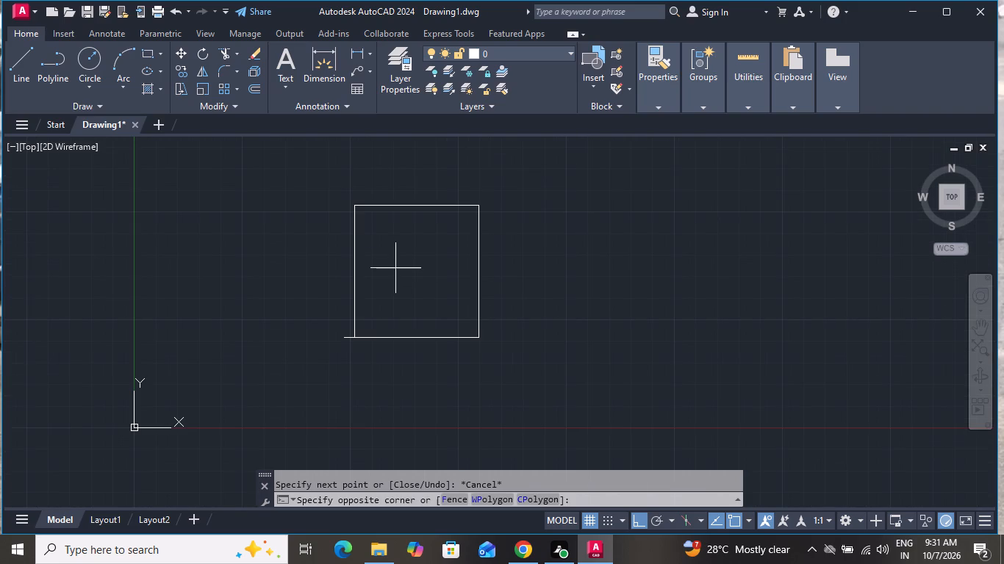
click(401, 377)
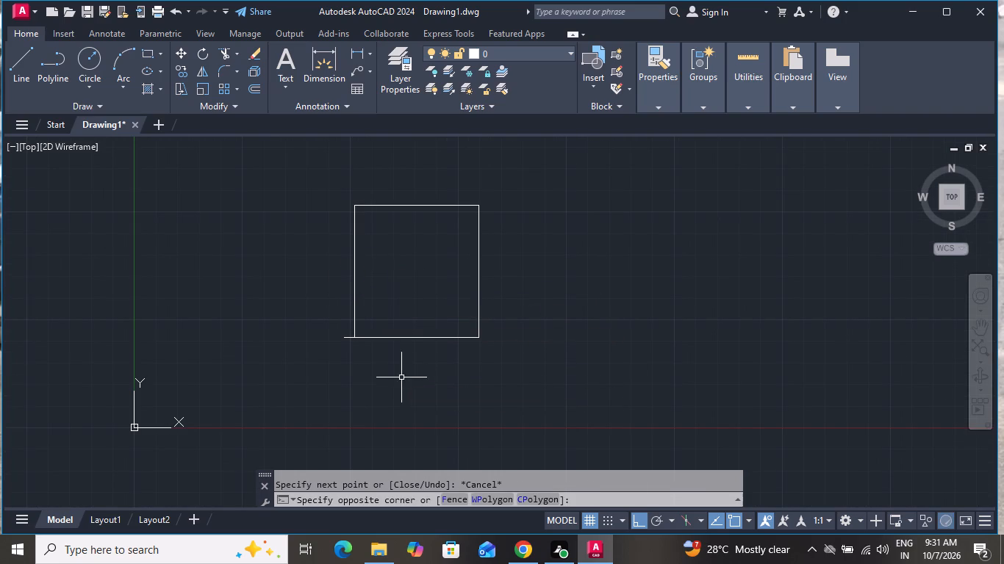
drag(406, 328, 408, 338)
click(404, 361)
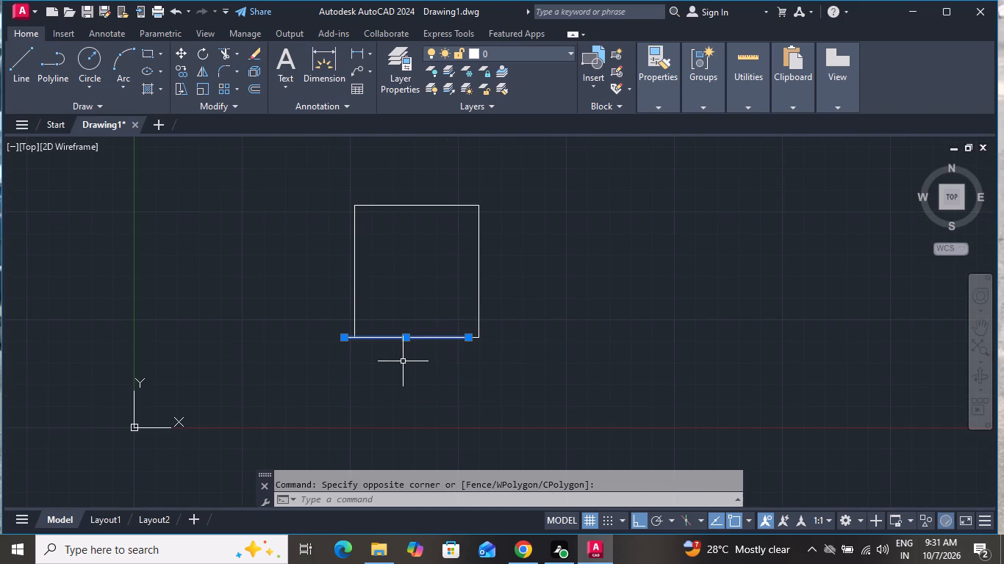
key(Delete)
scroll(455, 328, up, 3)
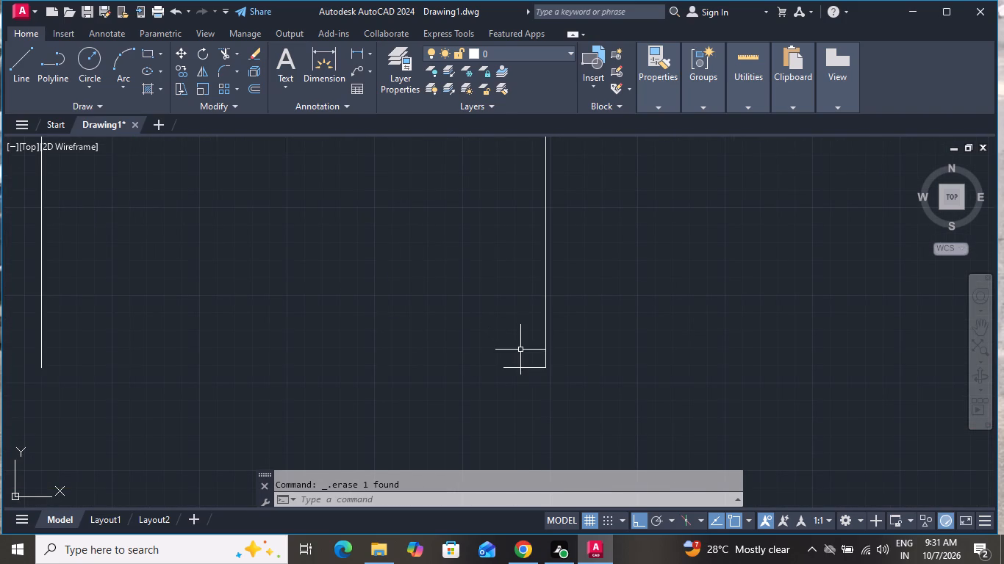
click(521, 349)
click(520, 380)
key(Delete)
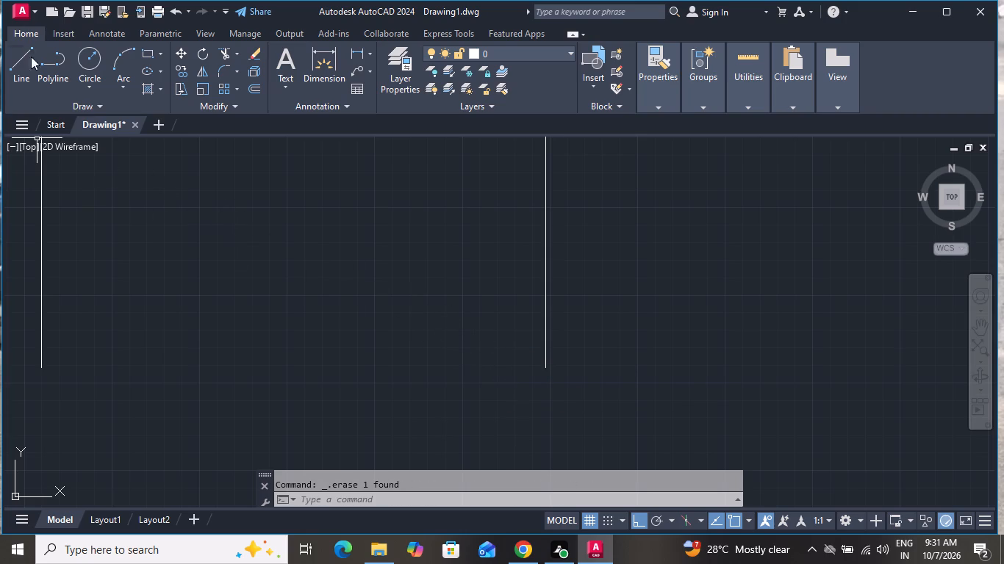
Draw the outline's bottom side as a 30' line leftward from the lower end of the right side.
click(34, 74)
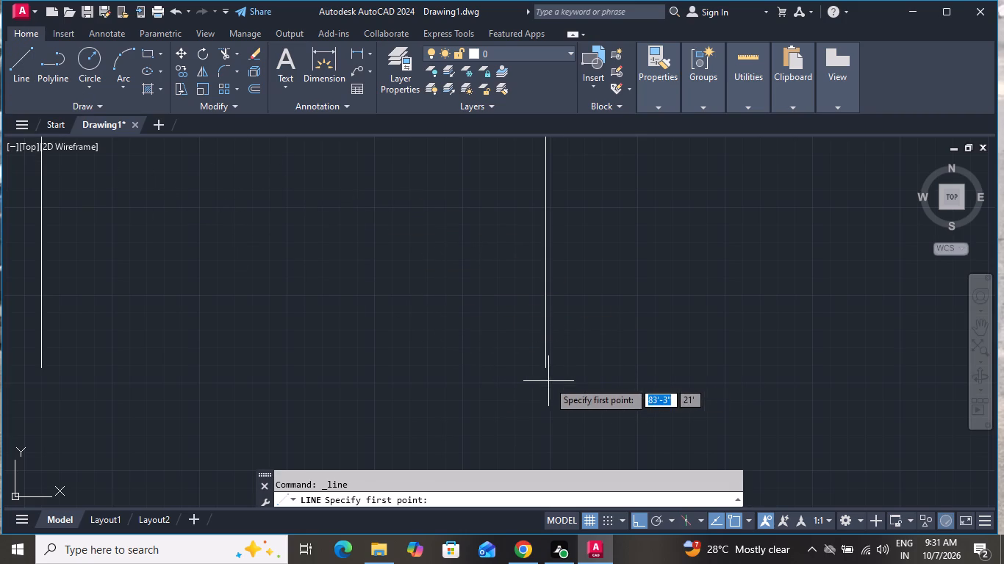
click(545, 365)
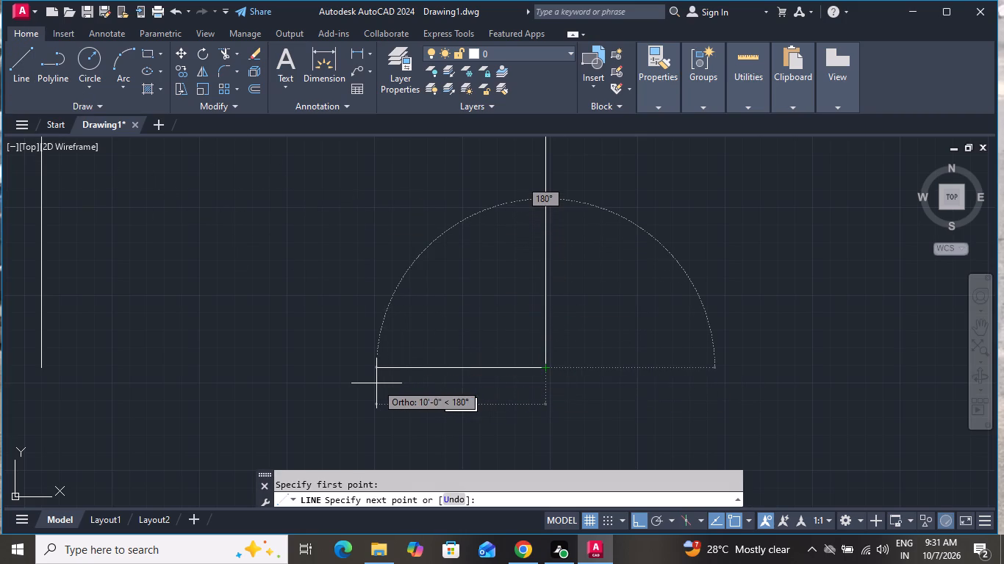
text(30')
key(Return)
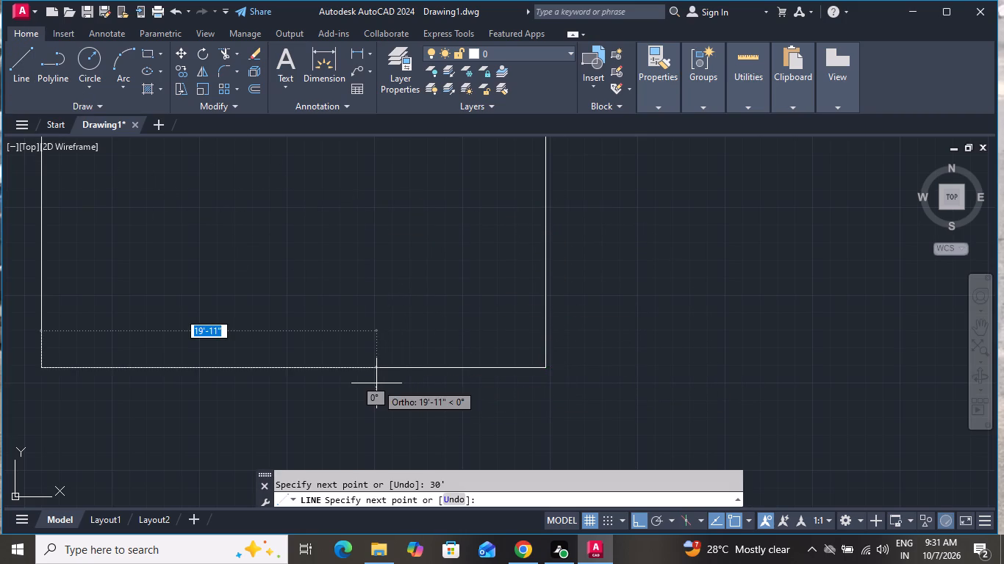
scroll(376, 383, down, 3)
right_click(349, 337)
click(380, 355)
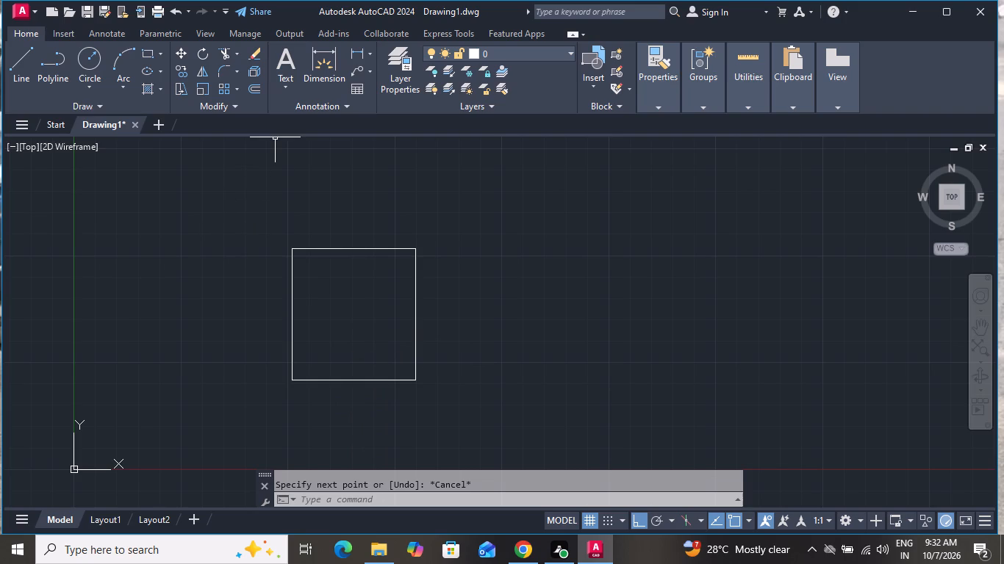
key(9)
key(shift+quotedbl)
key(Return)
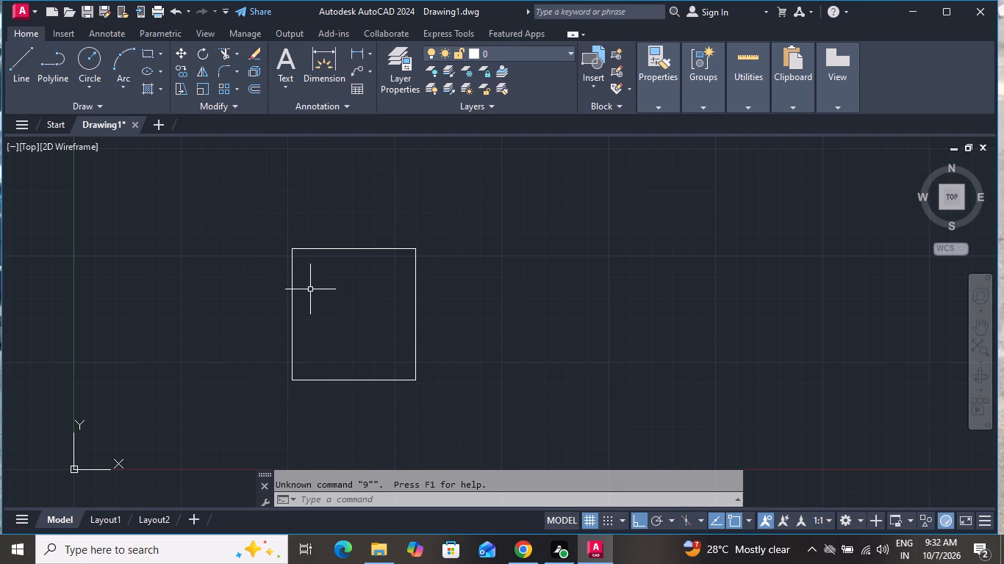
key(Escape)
Offset all four sides of the house outline 9" inward to form the outer walls.
key(o)
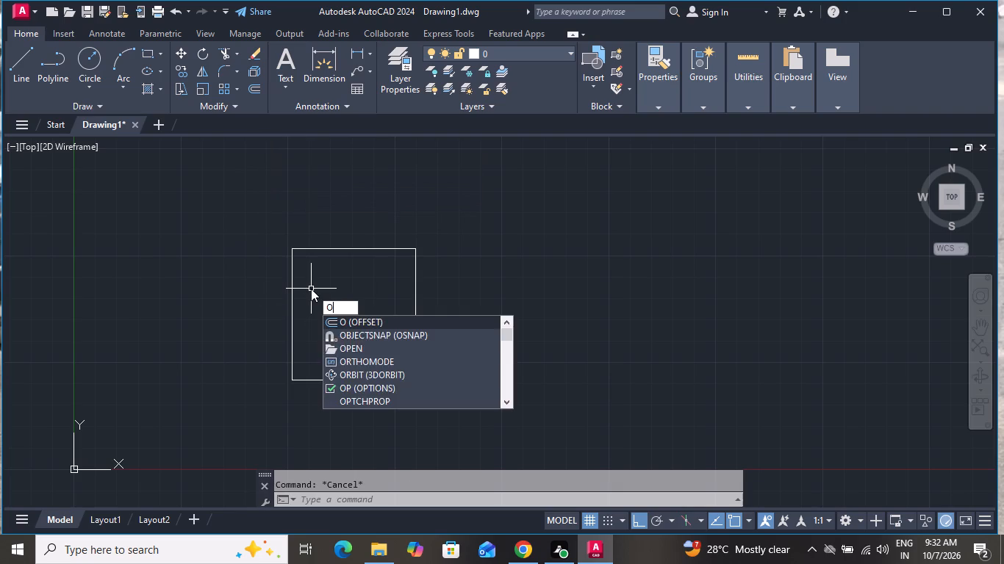
key(space)
key(9)
key(shift+quotedbl)
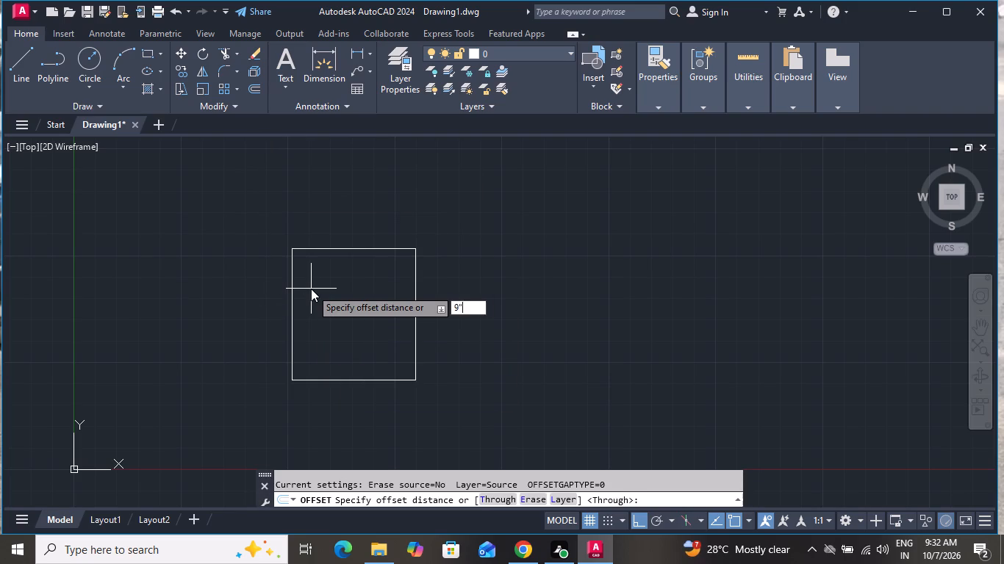
key(Return)
click(334, 249)
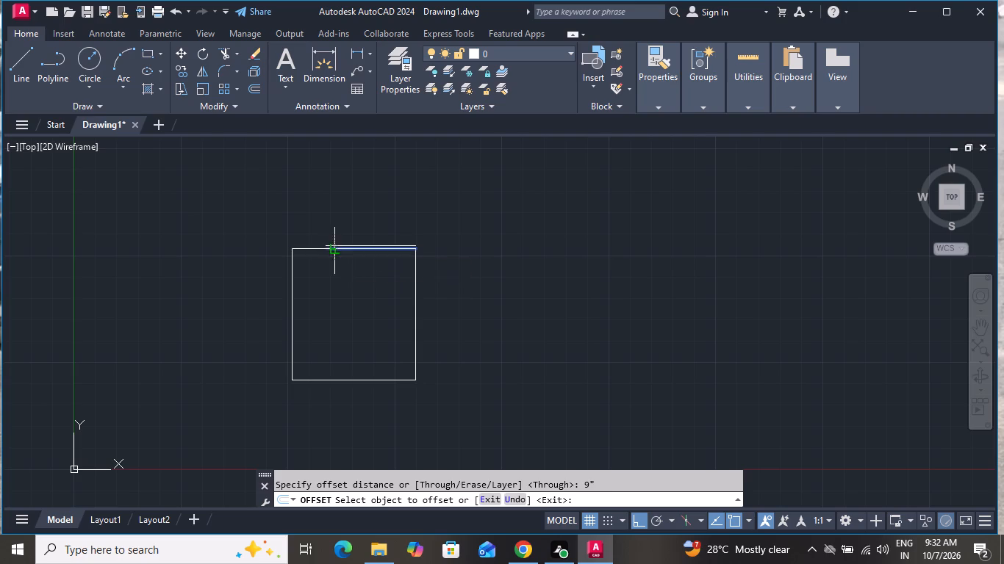
click(337, 281)
click(414, 301)
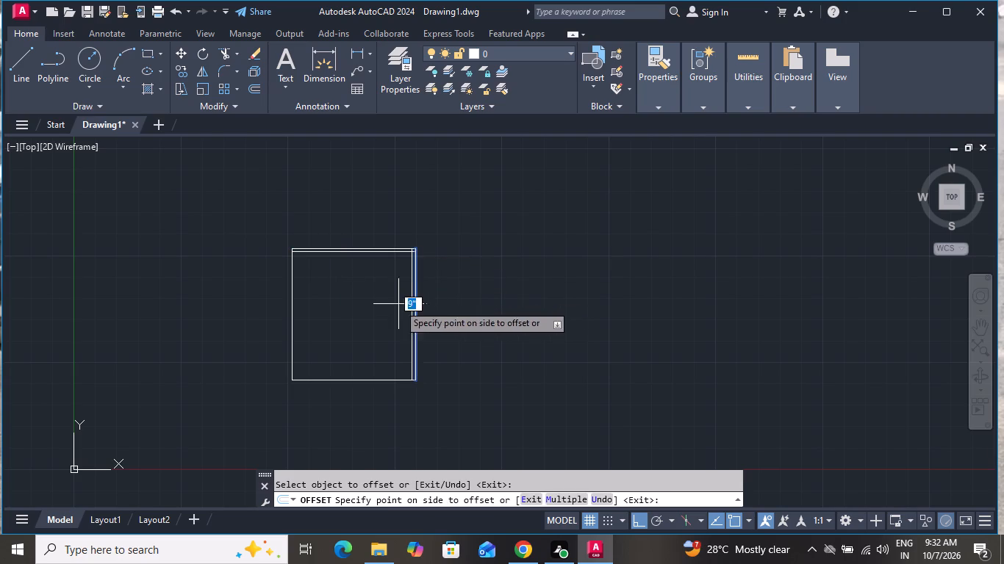
click(370, 307)
click(293, 315)
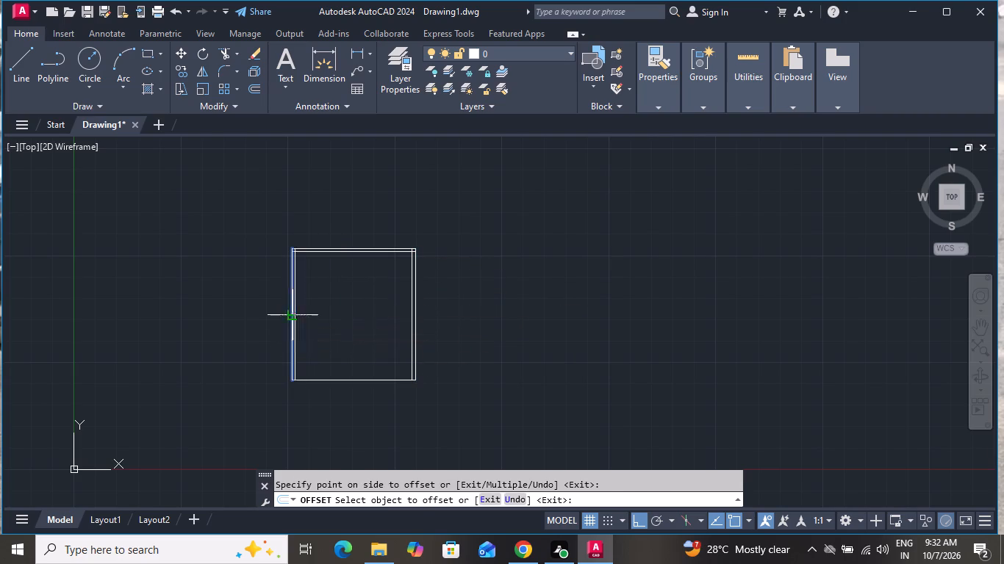
click(312, 311)
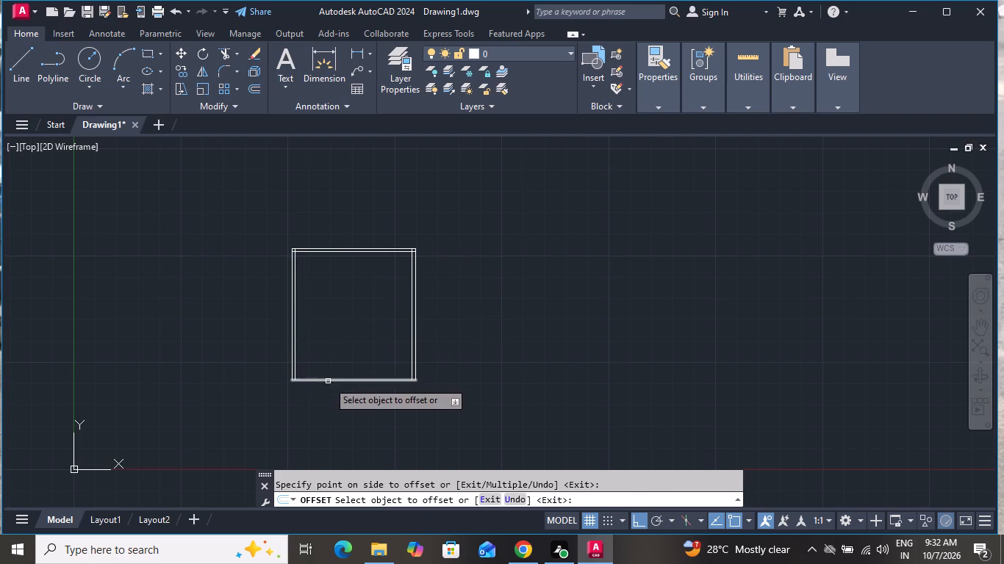
click(328, 381)
click(328, 362)
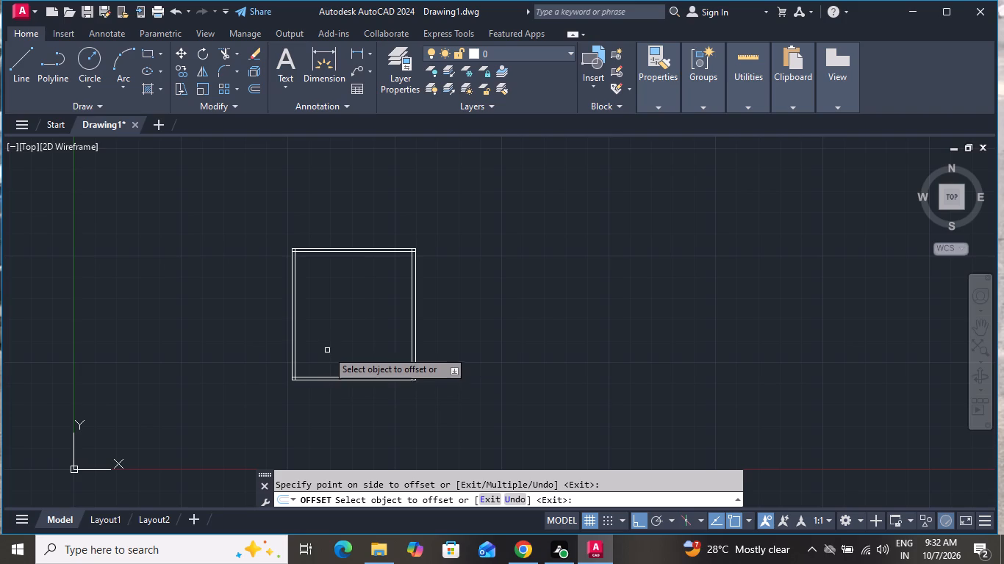
right_click(322, 305)
click(349, 333)
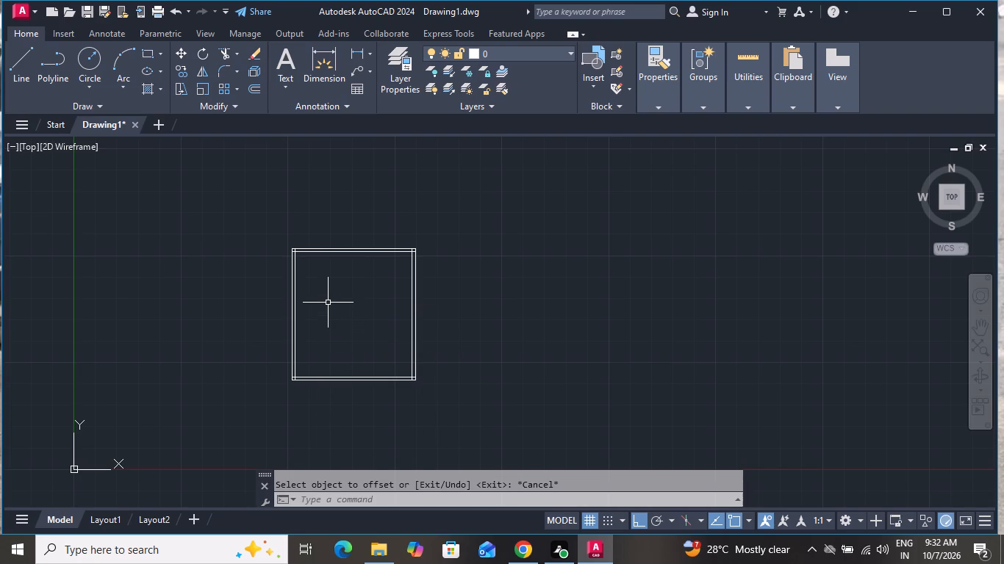
Using Offset's Through option, offset the left wall's inner line 8'8" to the right and the top wall's inner line 10' down.
text(o t)
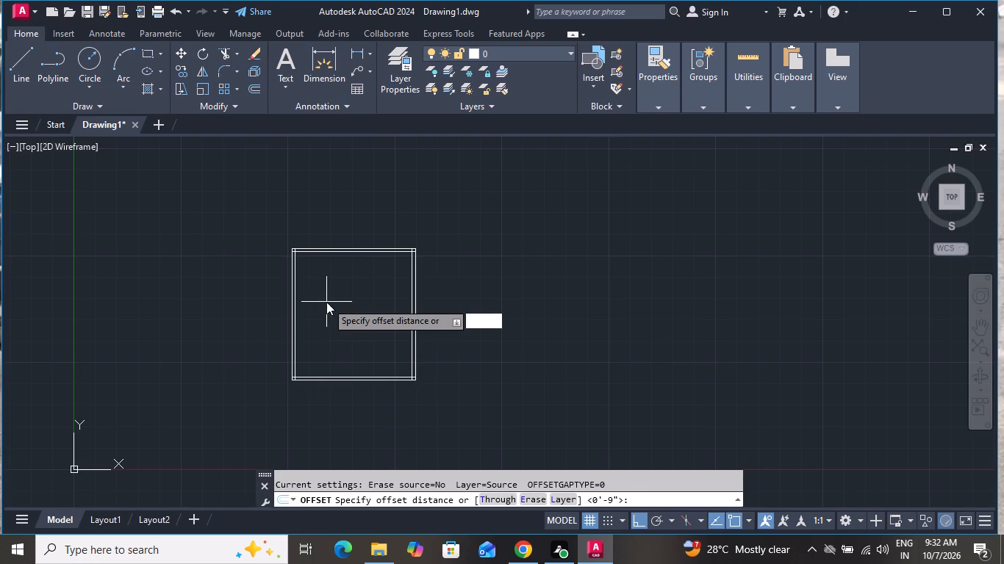
key(space)
scroll(296, 277, up, 3)
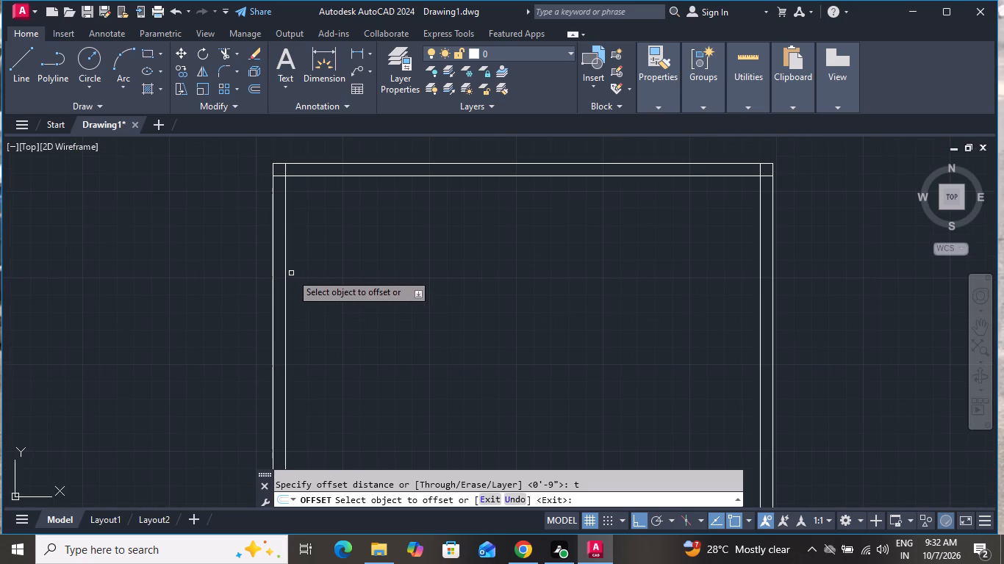
click(288, 277)
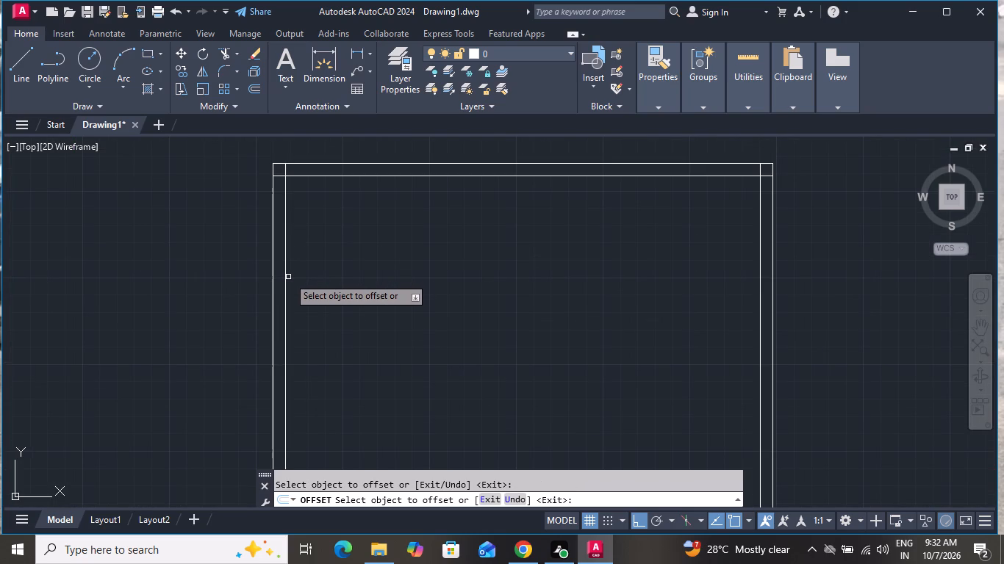
click(283, 281)
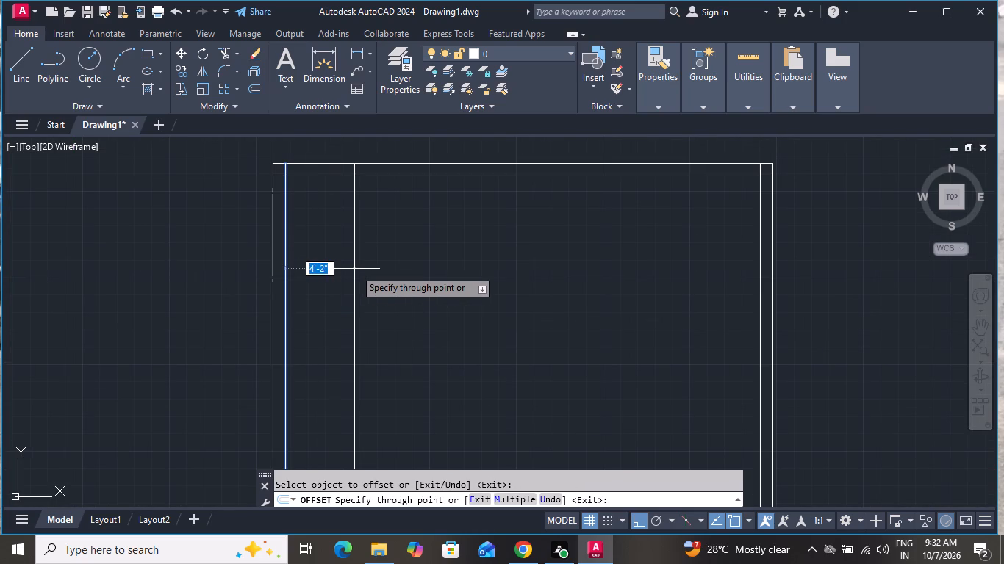
text(8'8")
key(Return)
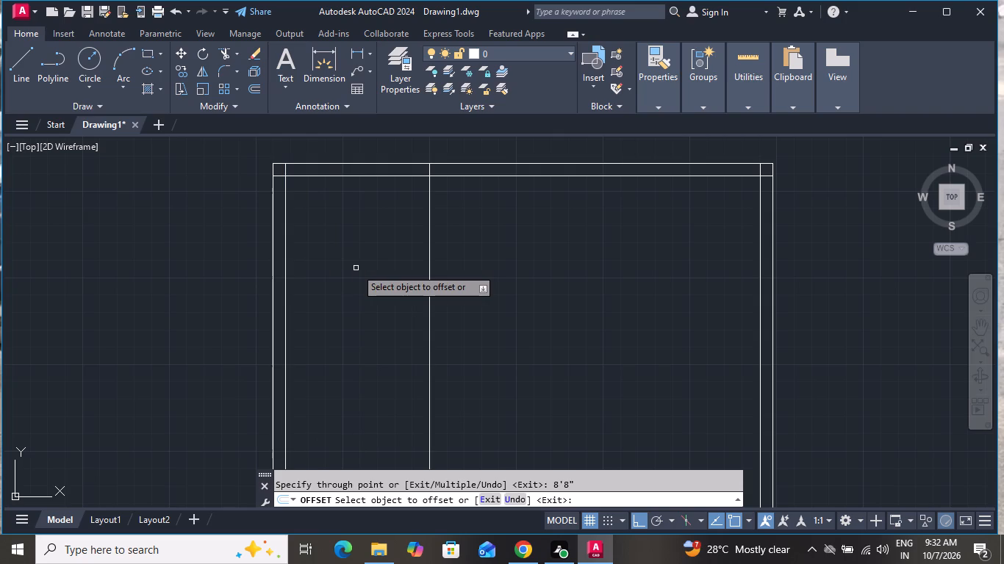
click(347, 176)
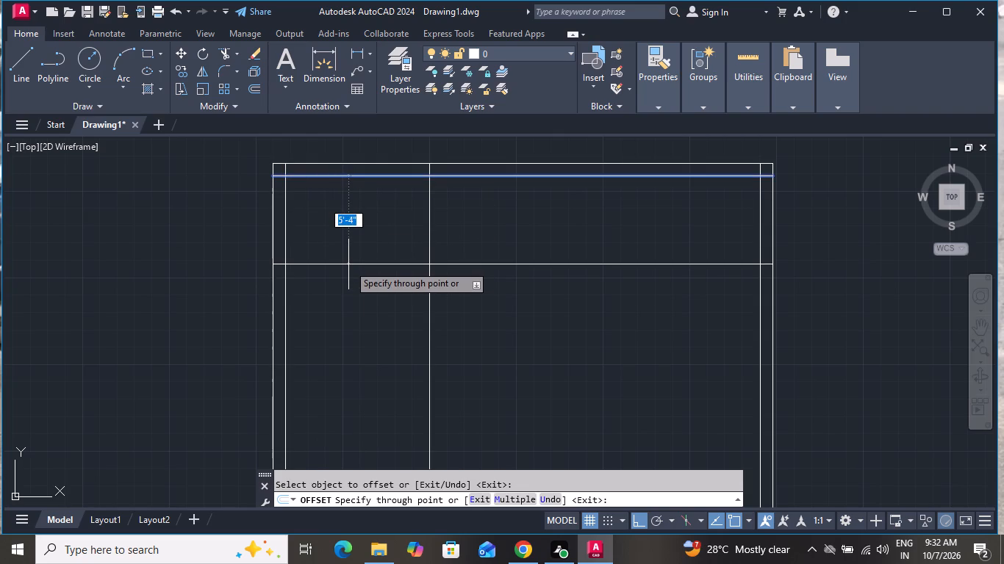
text(10')
key(Return)
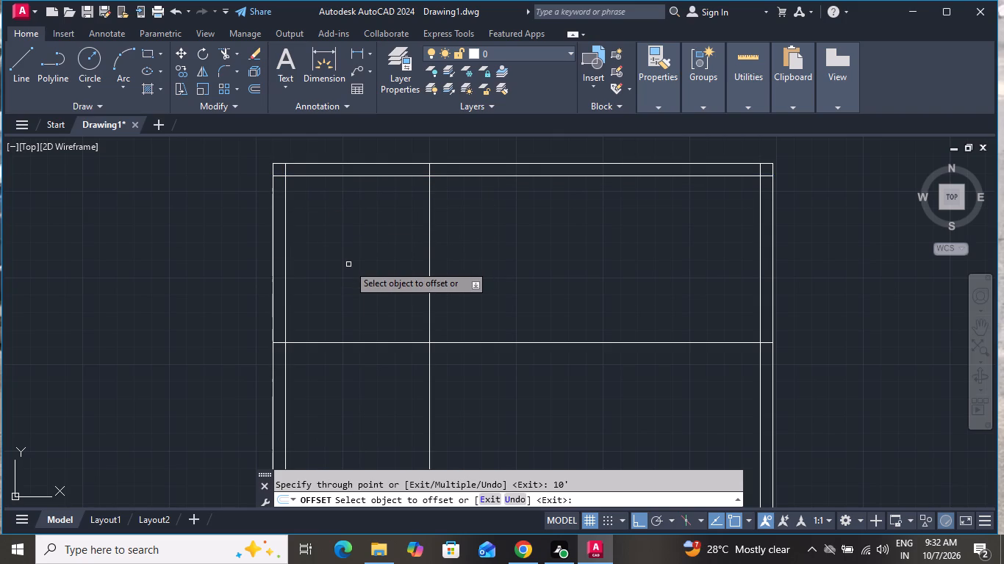
Offset the new vertical partition line 6" to the right and the new horizontal partition line 6" down.
click(428, 253)
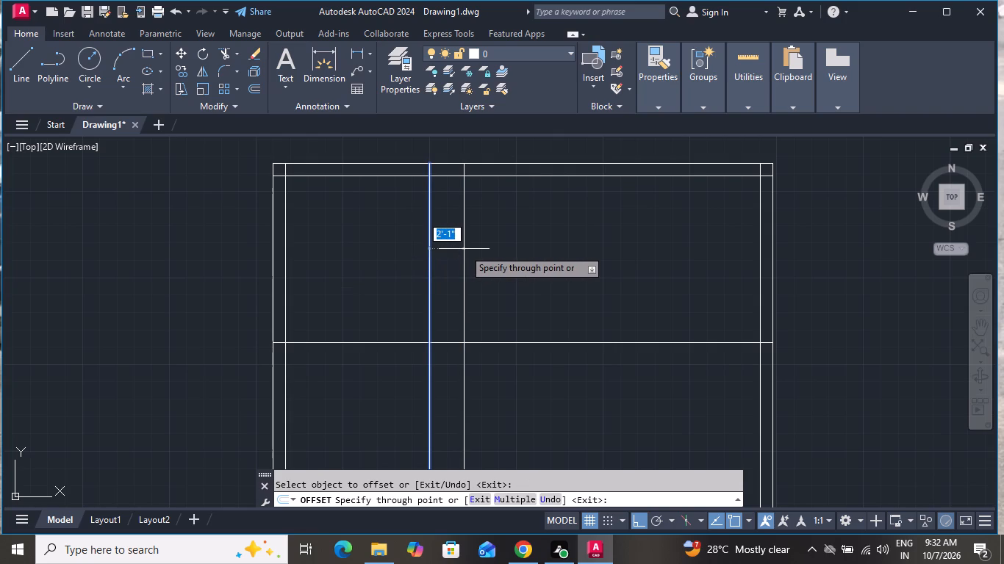
text(6")
key(Return)
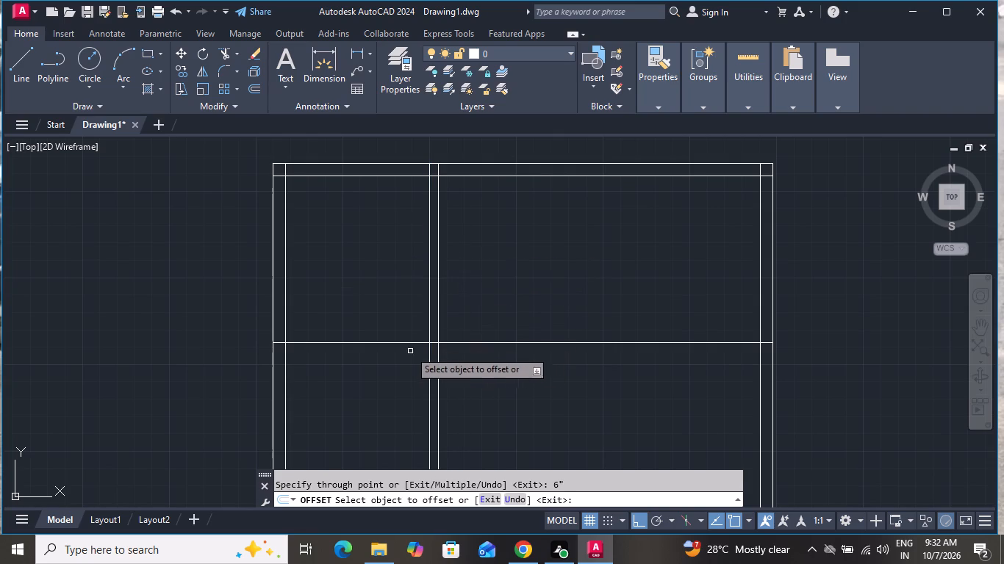
click(404, 343)
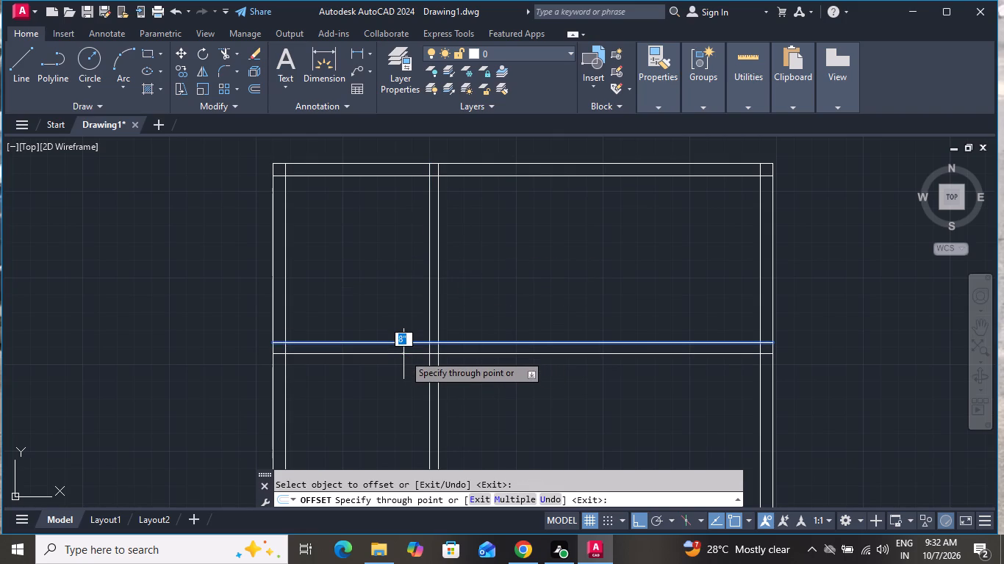
key(6)
key(shift+quotedbl)
key(Return)
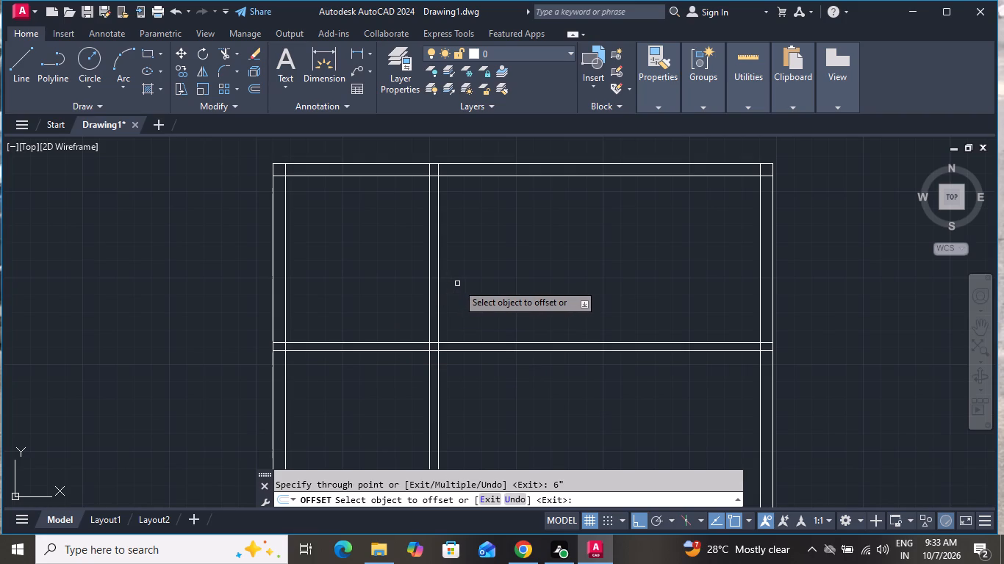
Offset the right wall's inner line 13' to the left, and offset that new line a further 6" left as a partition.
click(759, 248)
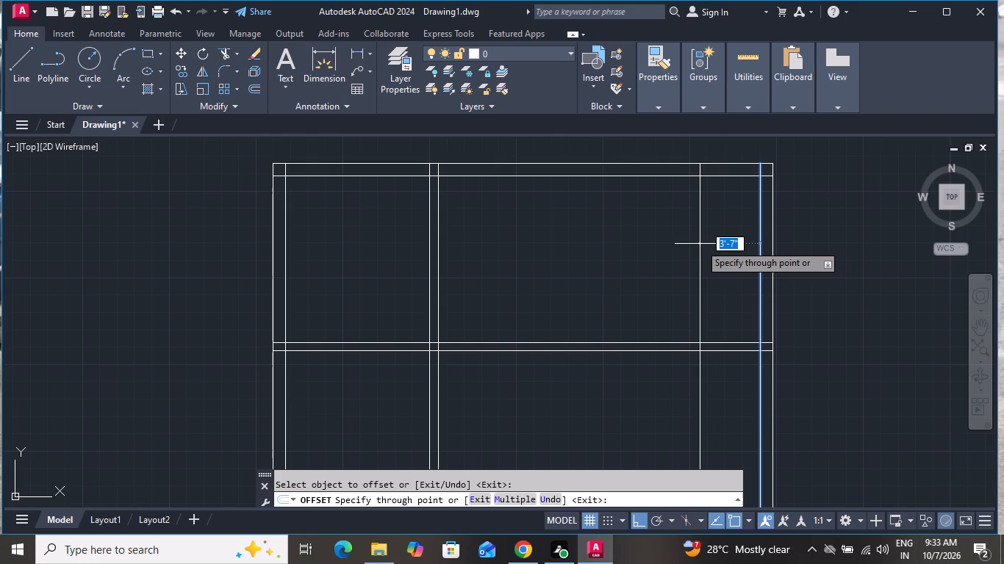
text(13)
key(apostrophe)
key(Return)
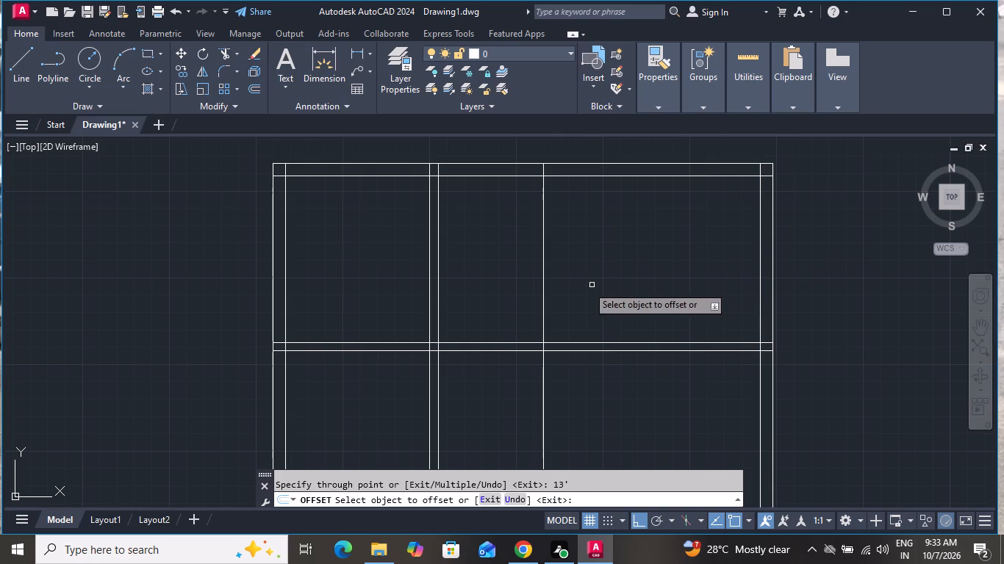
click(542, 273)
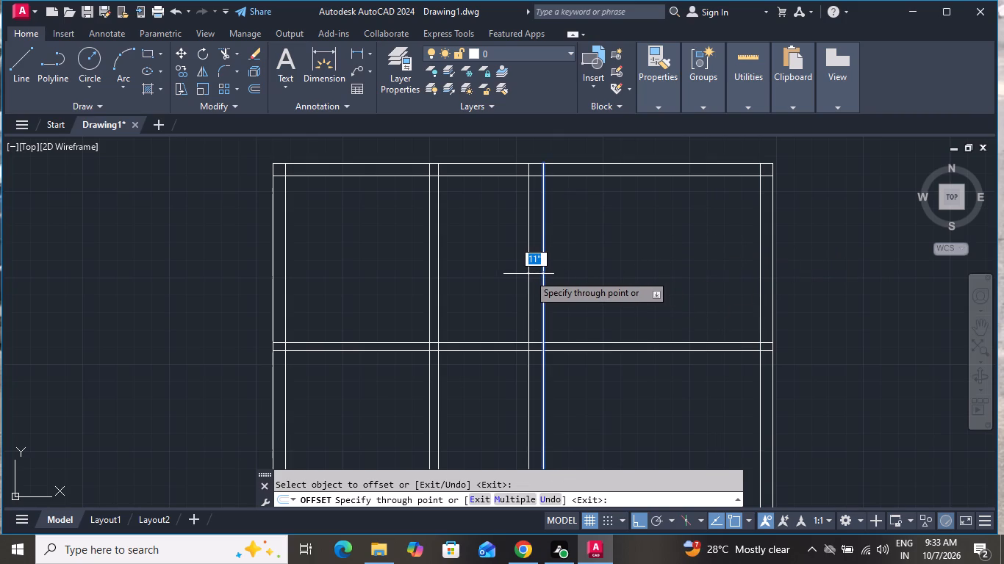
text(6")
key(Return)
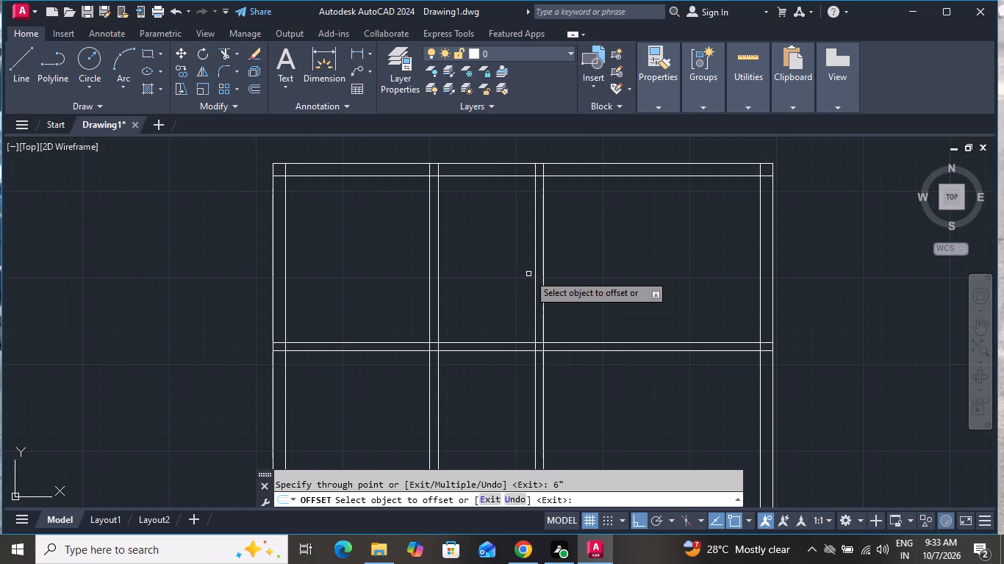
Offset the top wall's inner line 12' down, and offset that new line a further 6" down as a partition.
click(594, 177)
text(12)
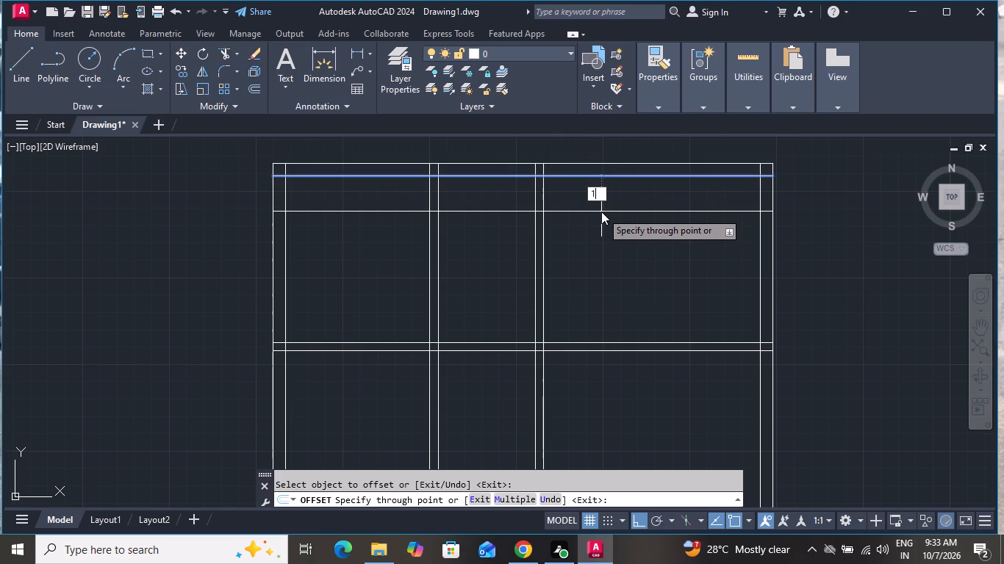
key(apostrophe)
key(Return)
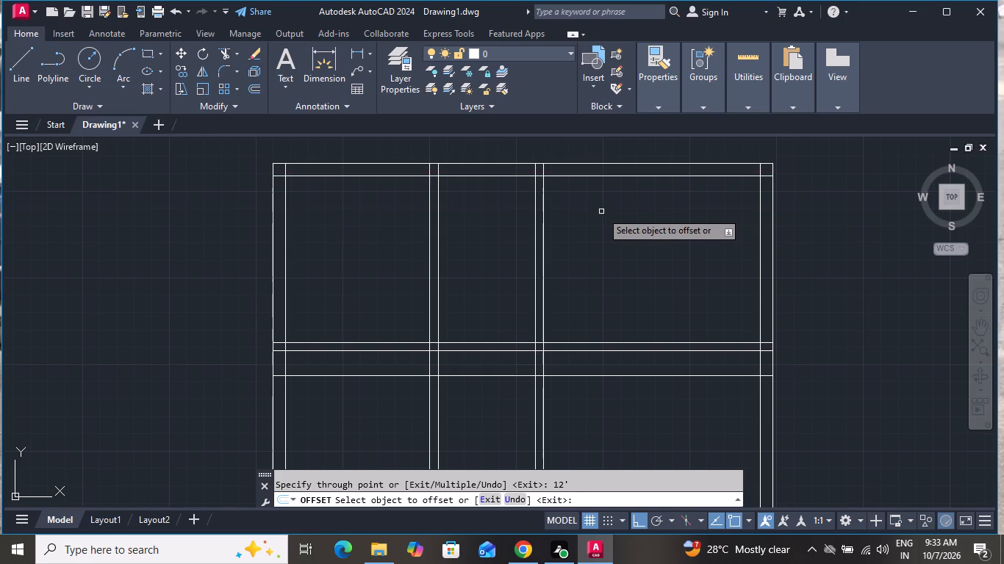
click(627, 375)
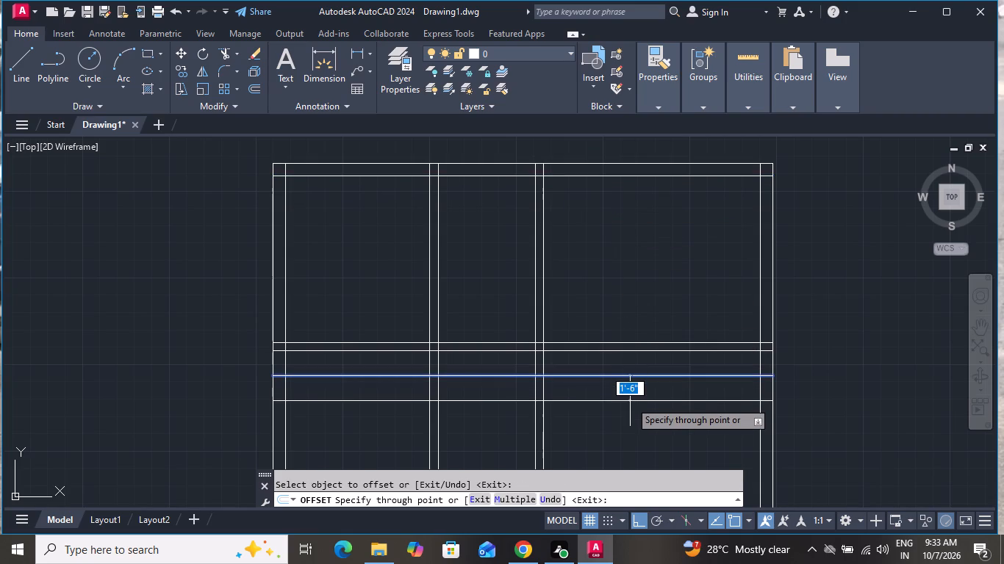
key(6)
key(shift+quotedbl)
key(Return)
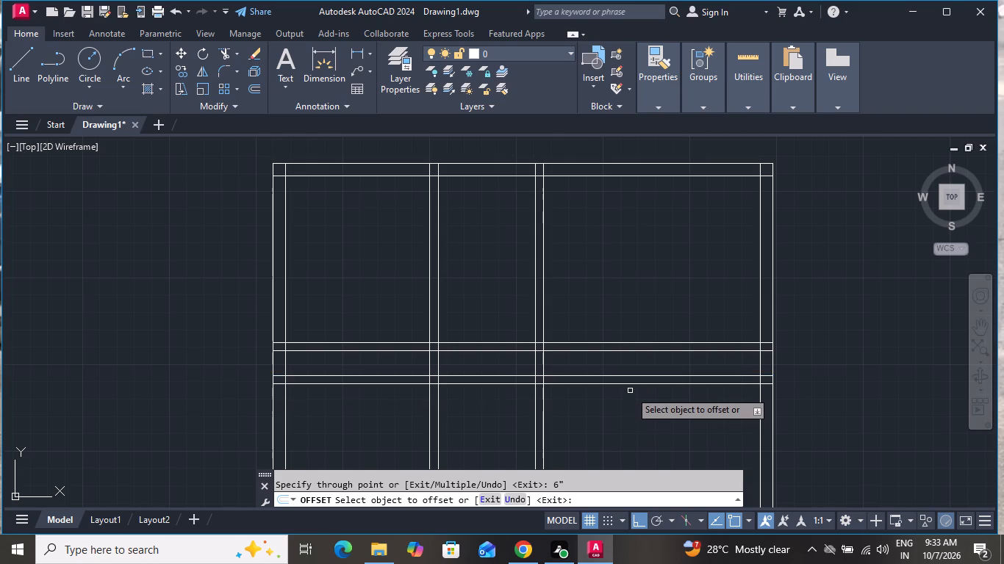
right_click(630, 391)
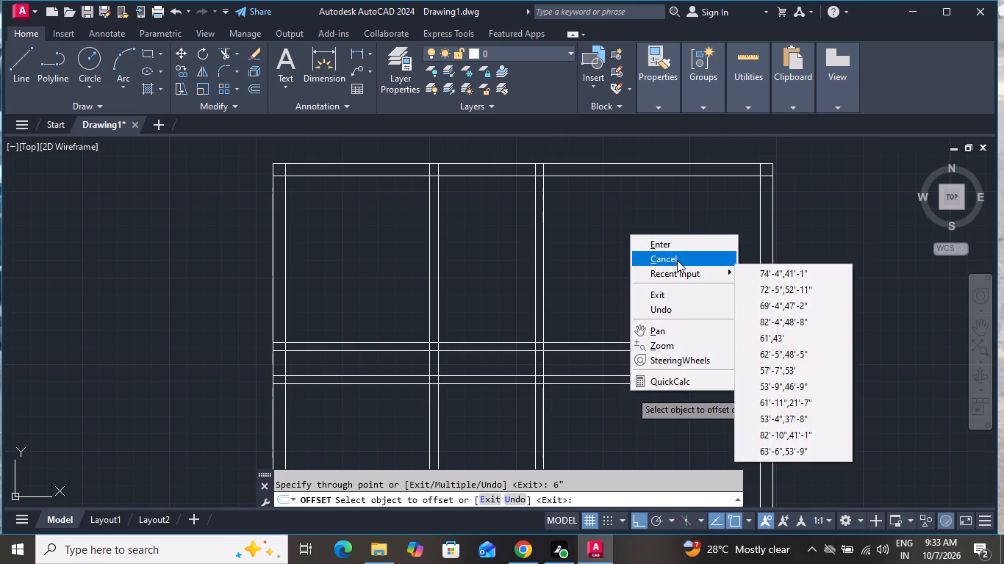
click(677, 259)
Trim the upper horizontal partition pair from the middle and right bays, and the lower pair from the left and middle bays.
text(tr)
key(space)
key(space)
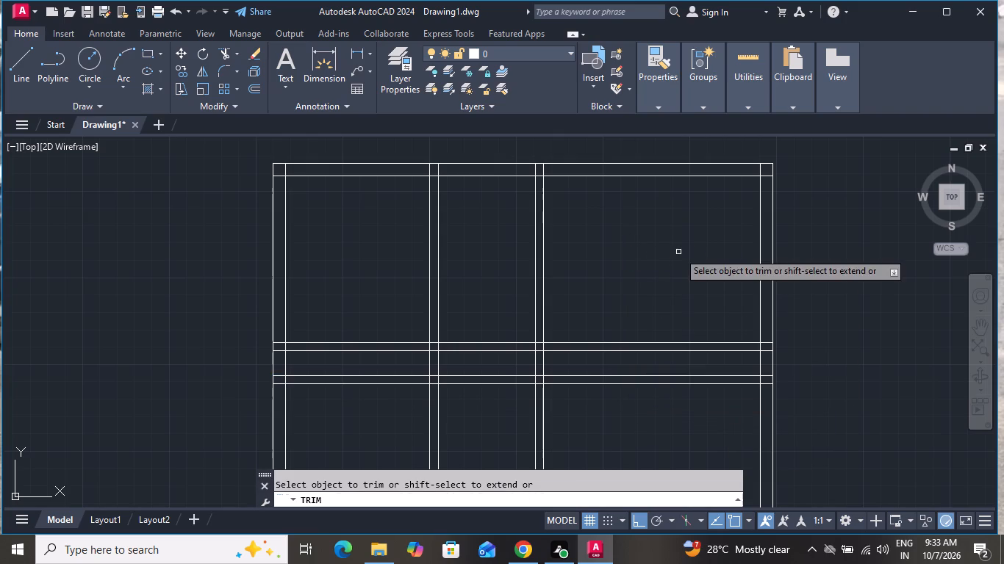
click(668, 289)
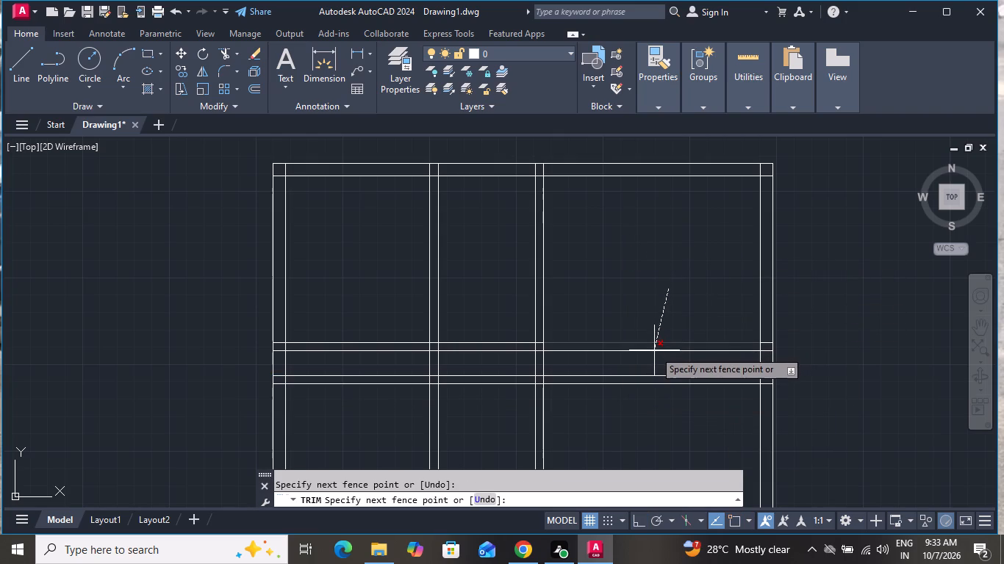
click(653, 355)
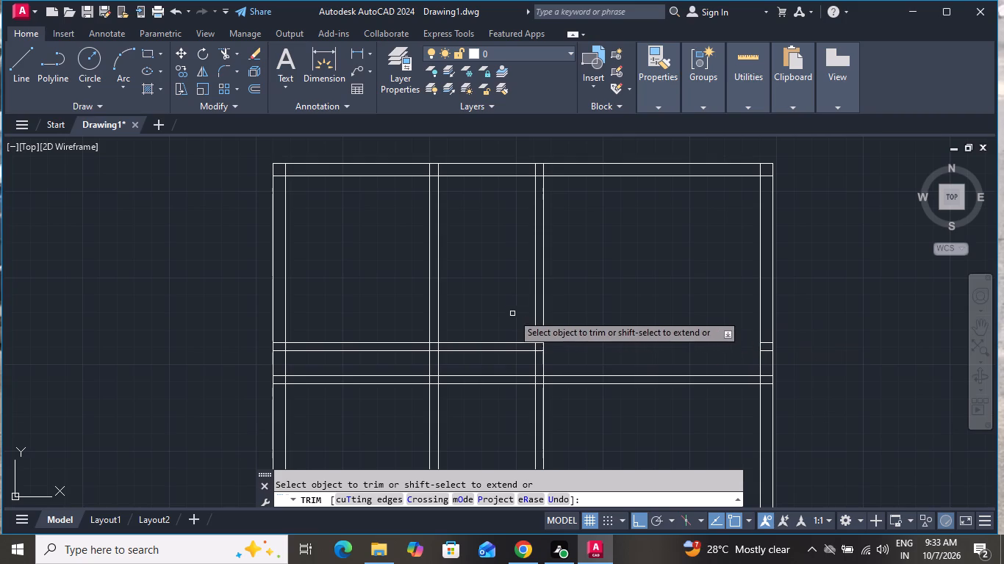
click(503, 304)
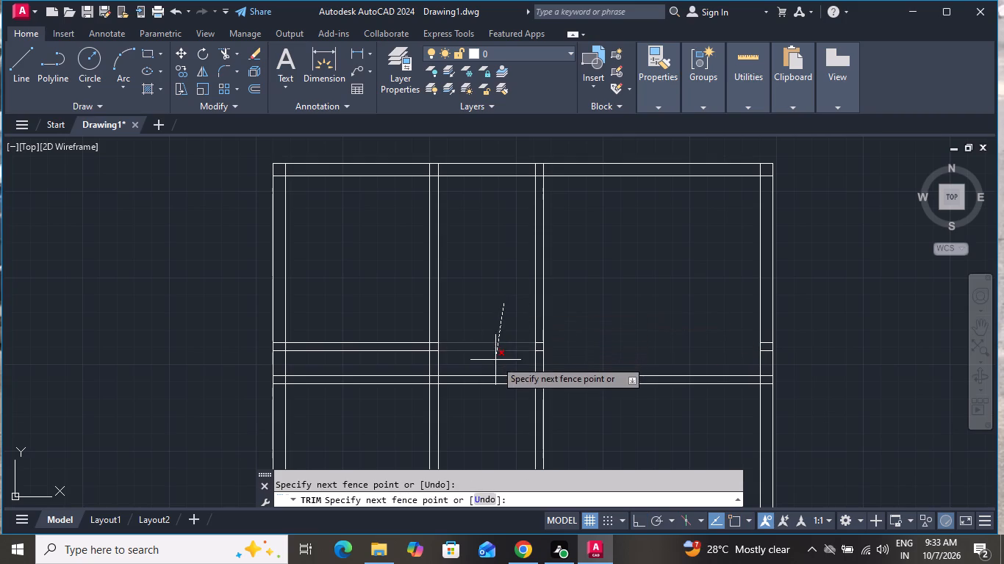
click(495, 360)
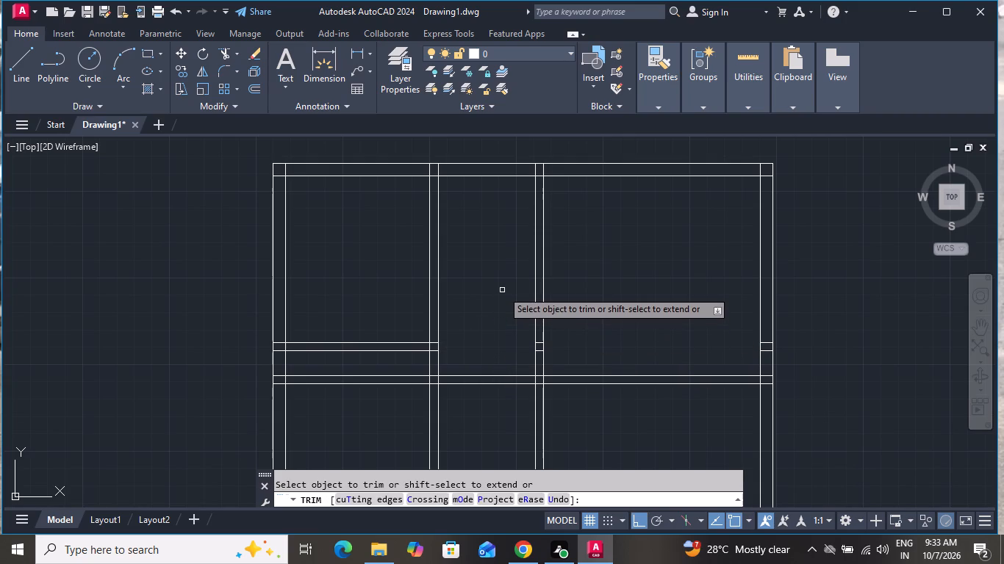
click(368, 365)
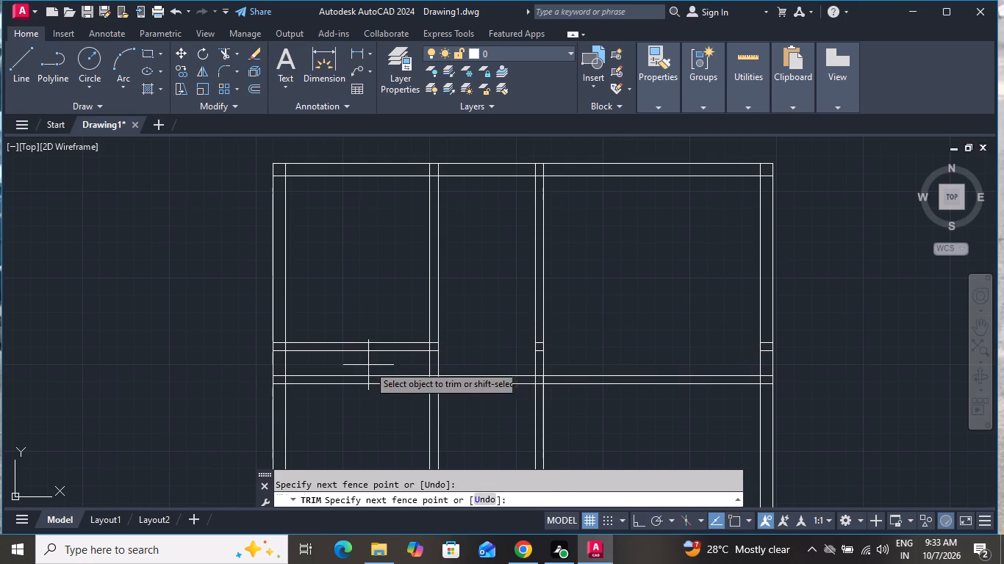
click(379, 435)
drag(476, 308, 477, 337)
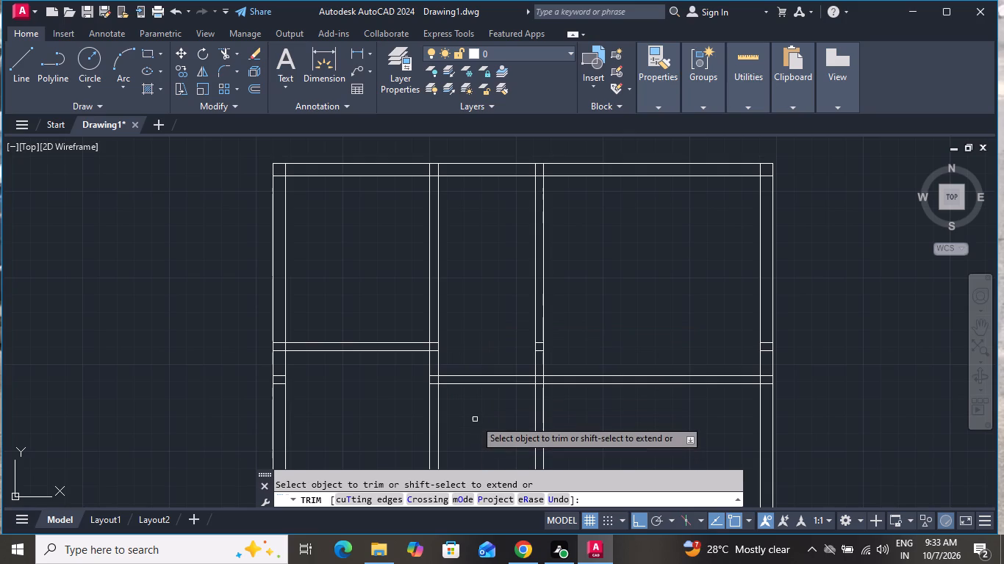
click(475, 419)
click(481, 316)
Trim the horizontal line remnants inside the right-hand vertical partition and open its junction with the right bay's horizontal partition.
scroll(524, 371, up, 2)
scroll(539, 361, down, 1)
scroll(539, 361, up, 1)
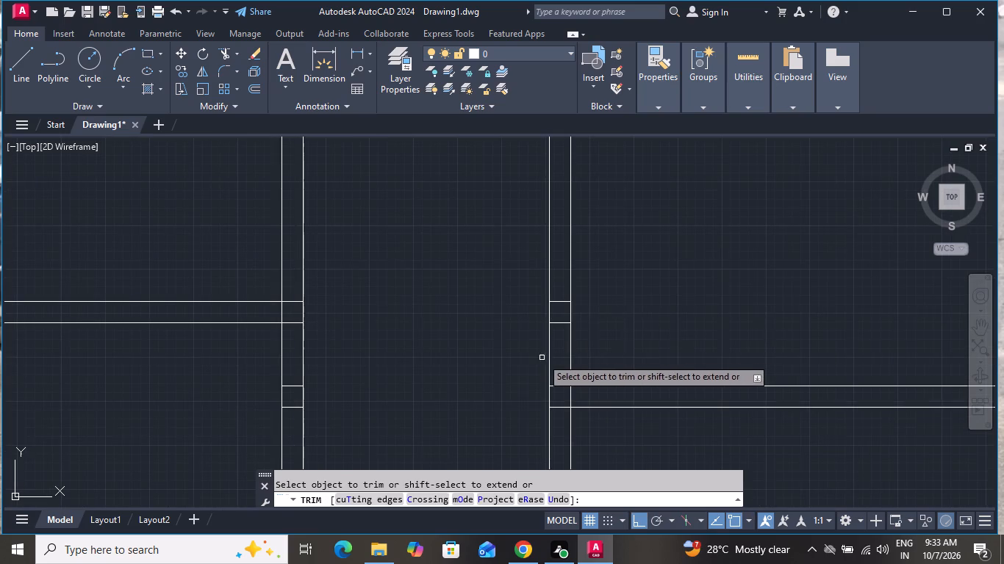
scroll(553, 303, up, 4)
drag(566, 253, 576, 279)
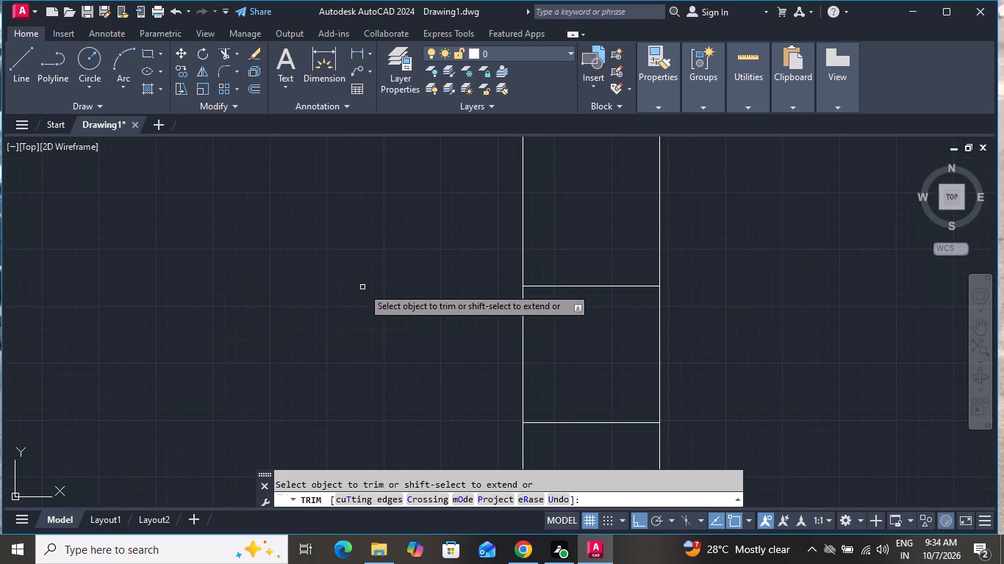
click(566, 258)
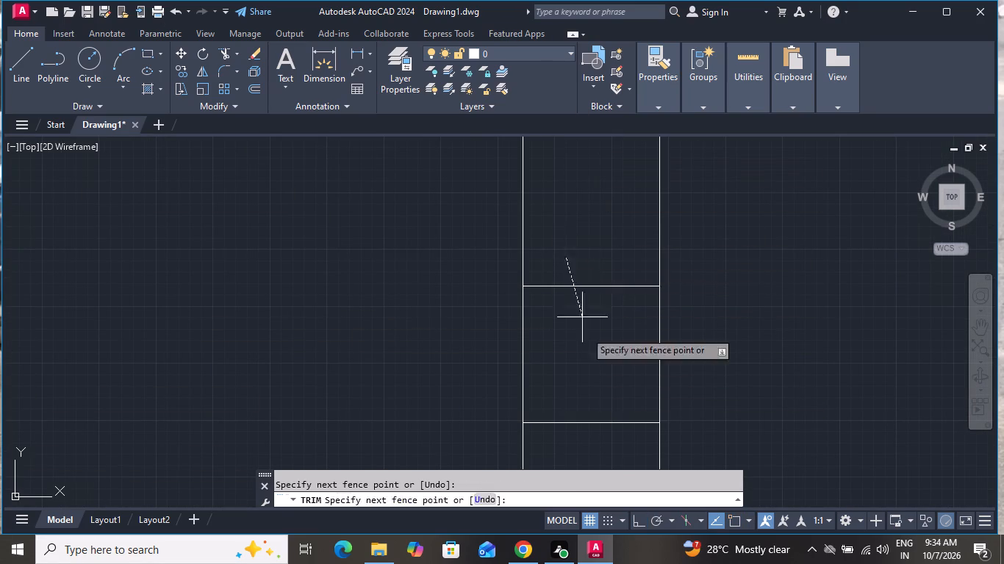
scroll(581, 386, down, 1)
scroll(581, 386, up, 1)
scroll(580, 382, down, 5)
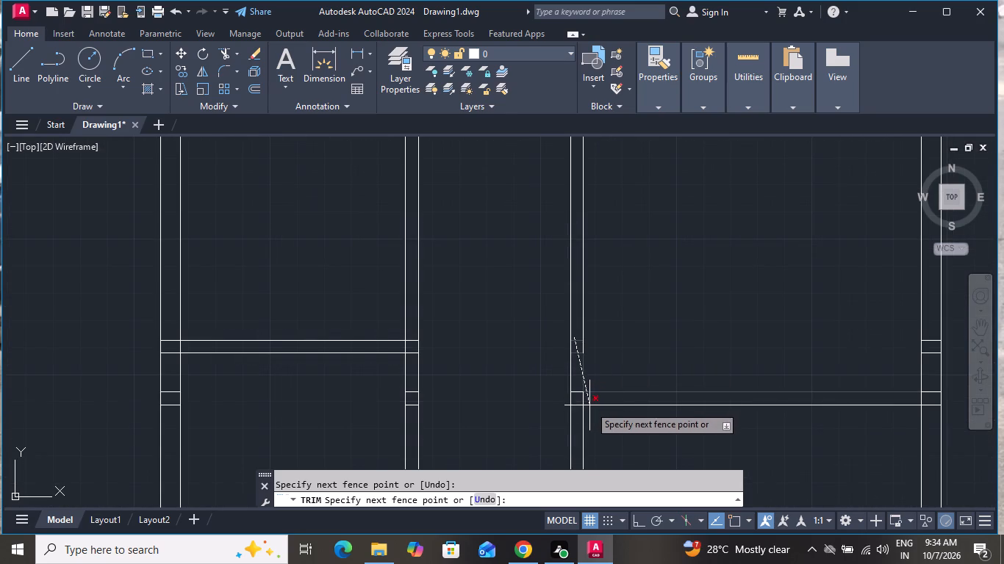
click(578, 416)
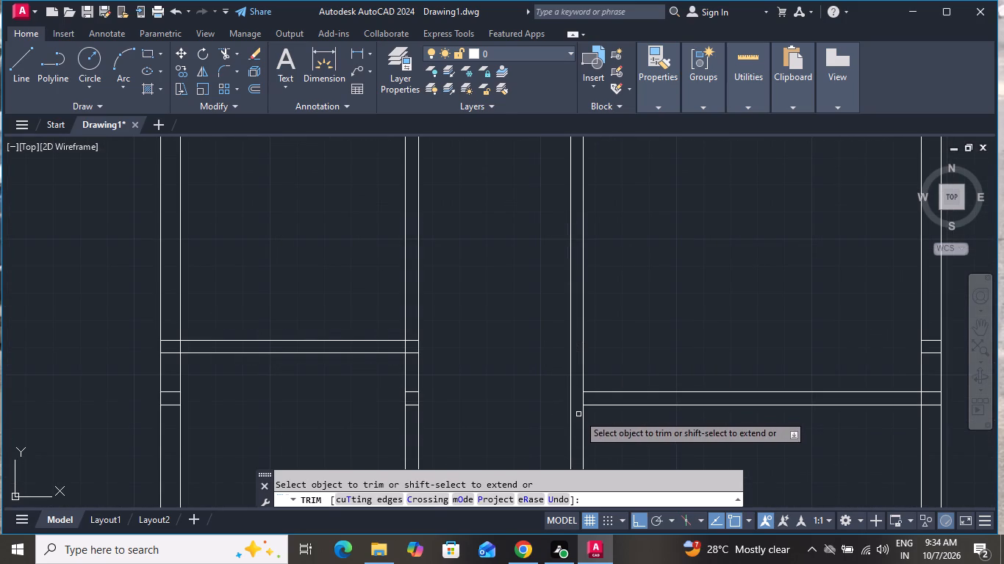
scroll(579, 408, up, 5)
click(581, 384)
click(617, 357)
Trim the horizontal remnants inside the right outer wall and open its junction with the right bay's horizontal partition.
scroll(584, 349, down, 3)
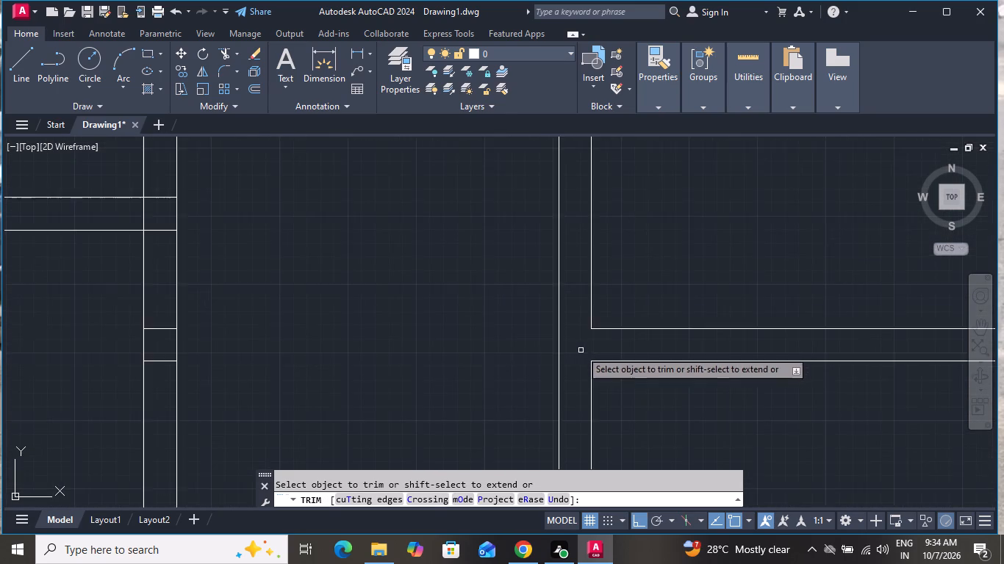
scroll(580, 350, down, 3)
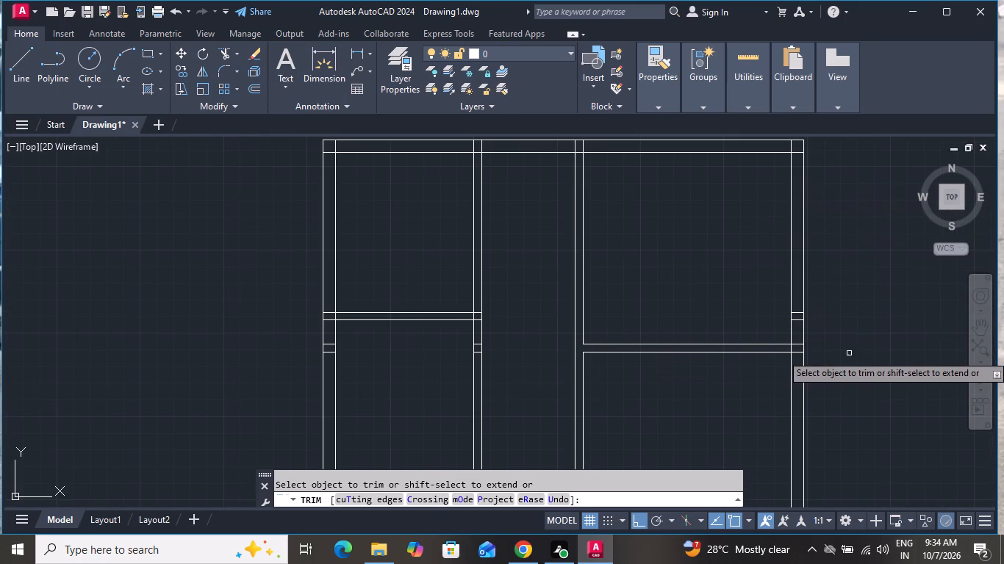
scroll(811, 315, up, 4)
drag(773, 281, 778, 307)
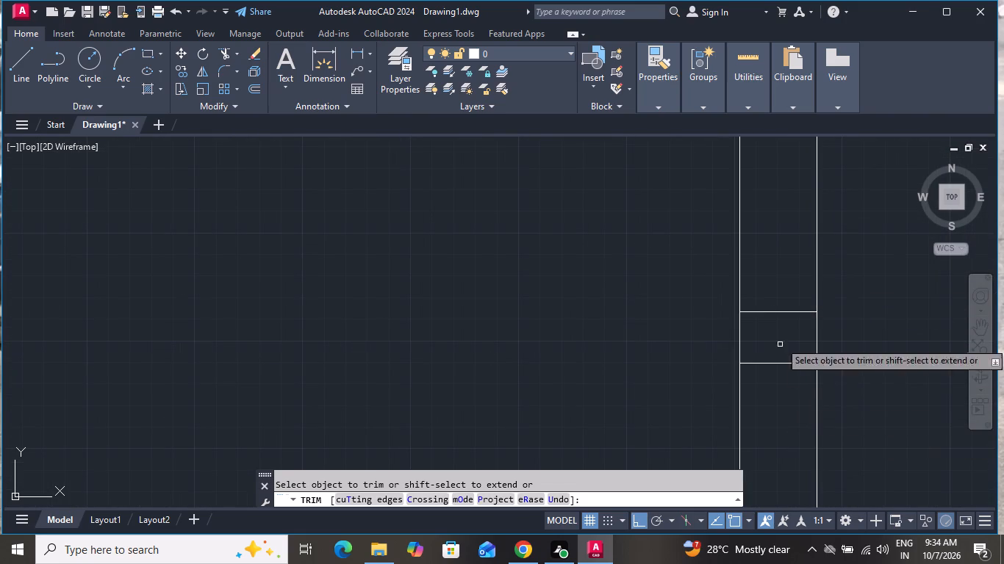
click(773, 270)
scroll(792, 432, down, 3)
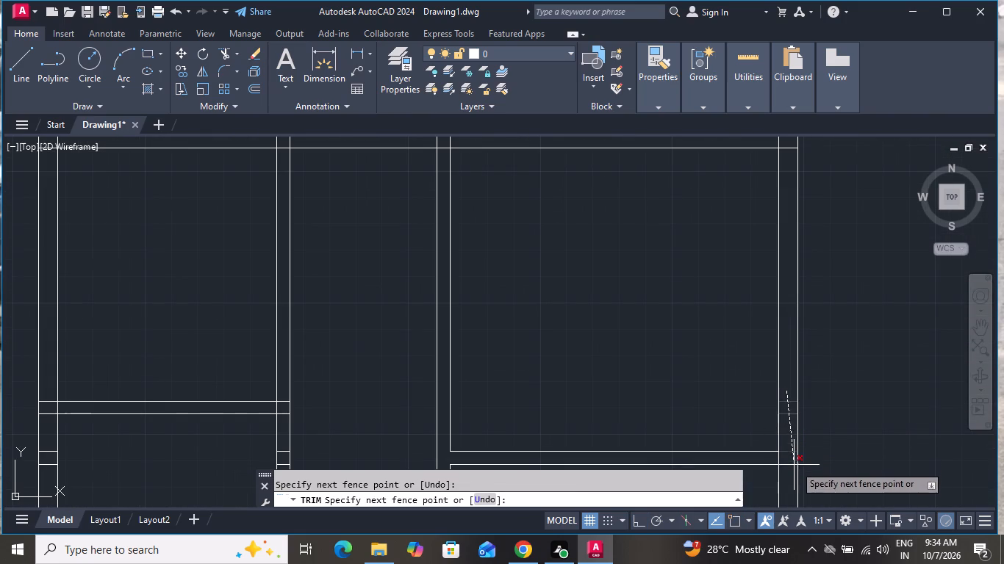
click(795, 476)
scroll(795, 472, up, 3)
click(764, 427)
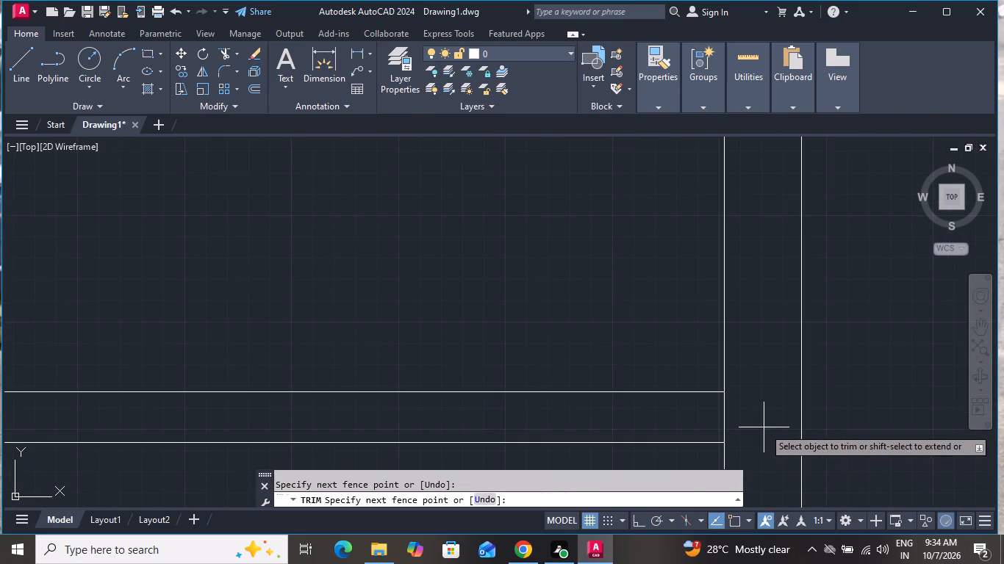
click(684, 422)
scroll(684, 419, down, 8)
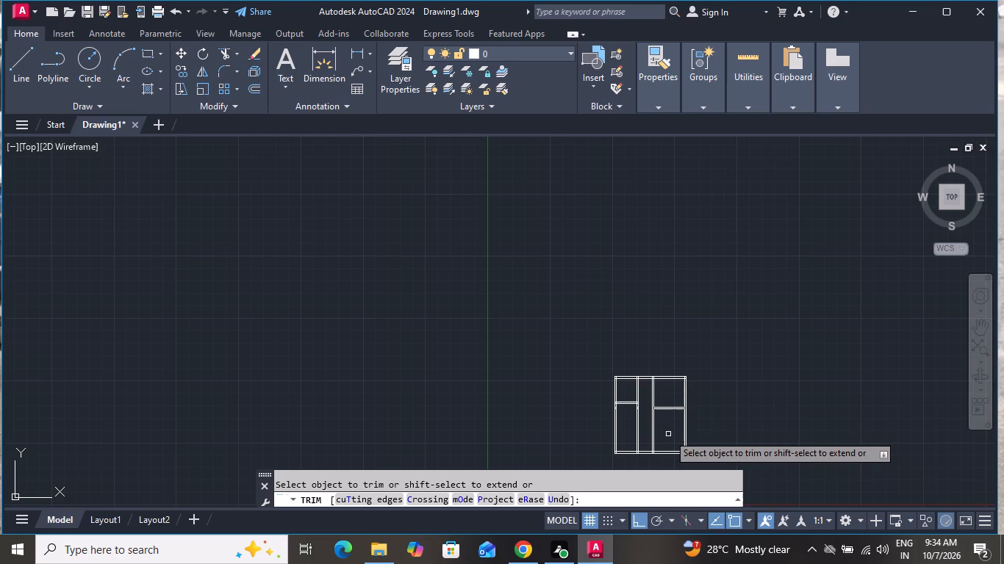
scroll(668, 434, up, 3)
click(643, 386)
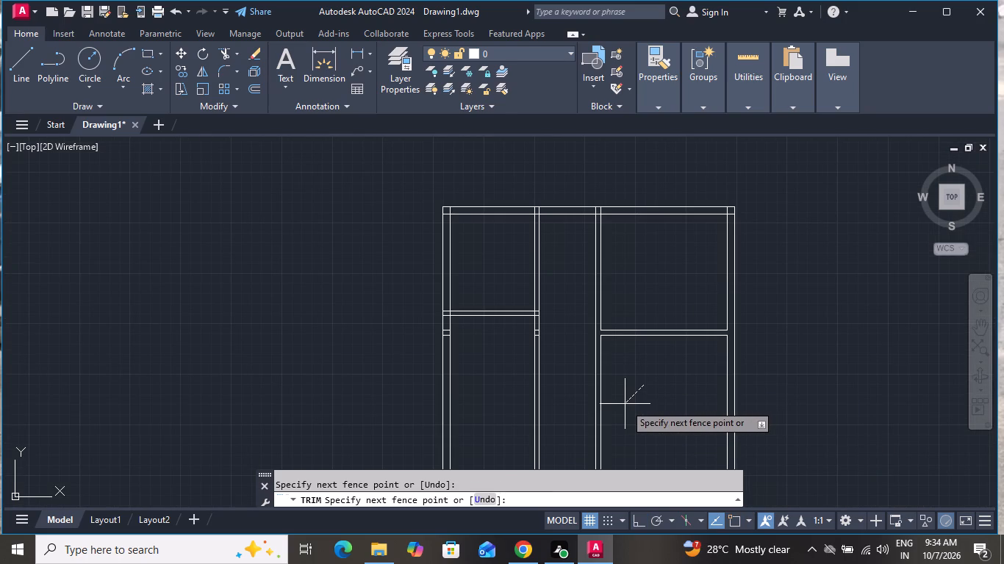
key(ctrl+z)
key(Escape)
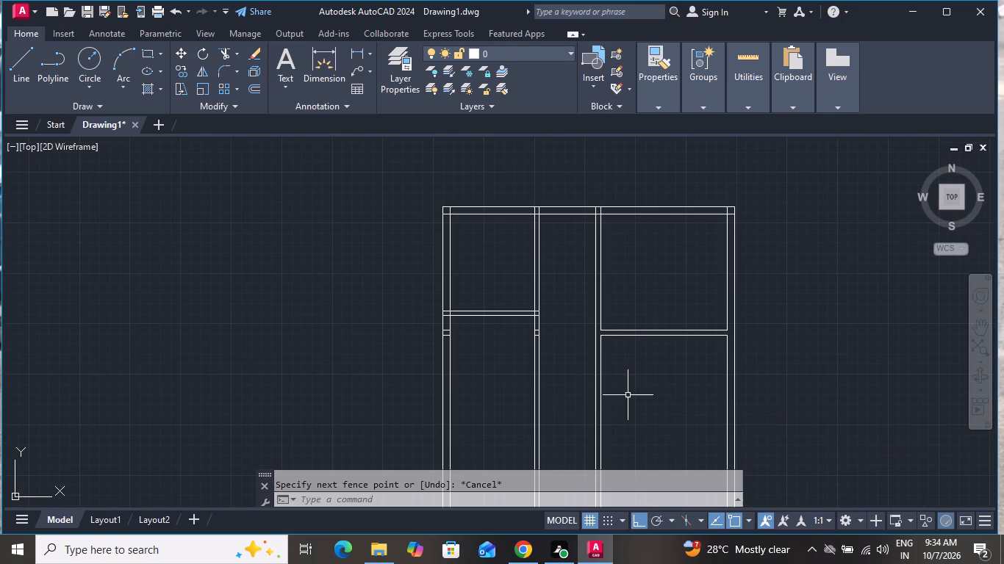
Extend the lower line of the right room's horizontal partition to the outer line of its vertical partition.
text(ex)
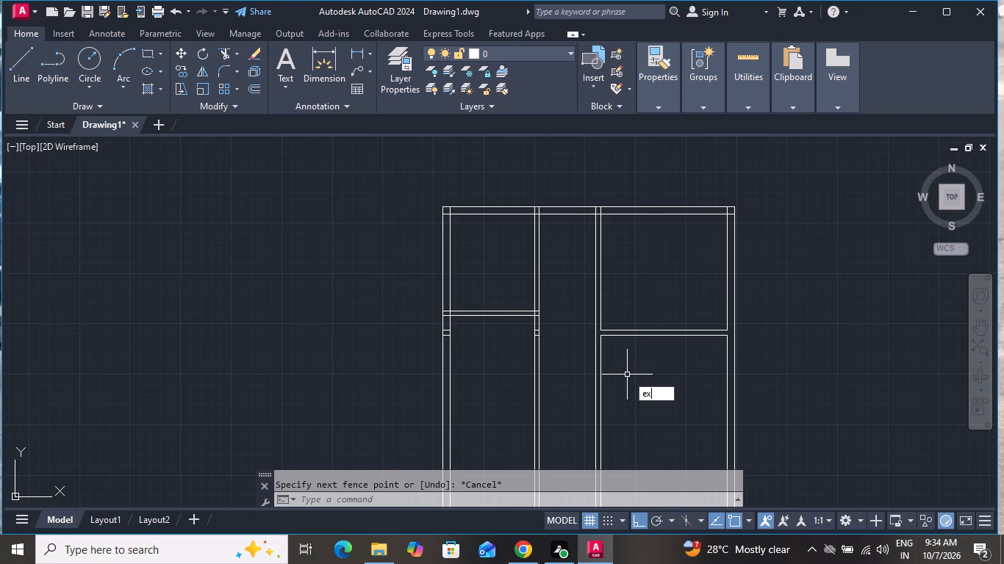
key(space)
key(space)
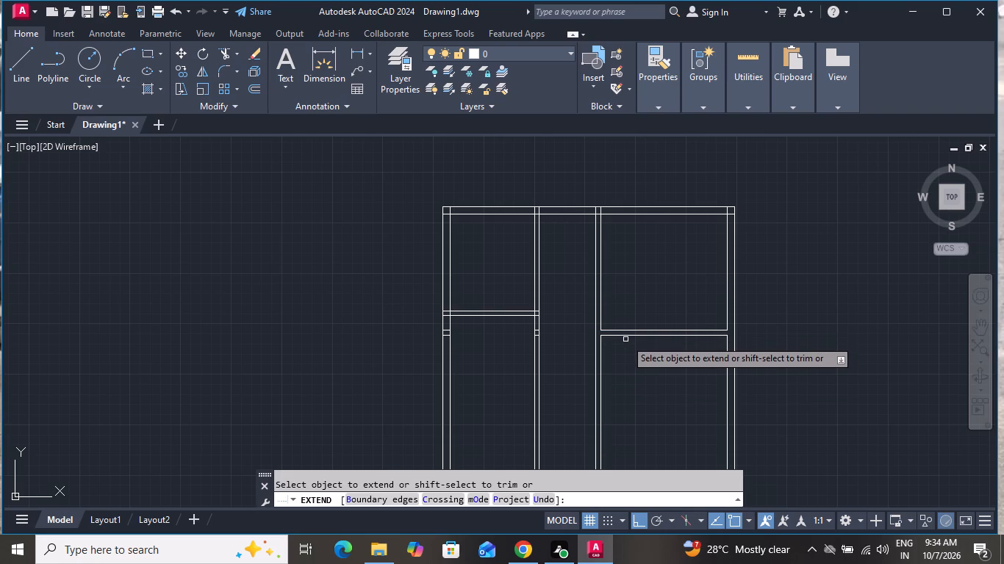
click(625, 335)
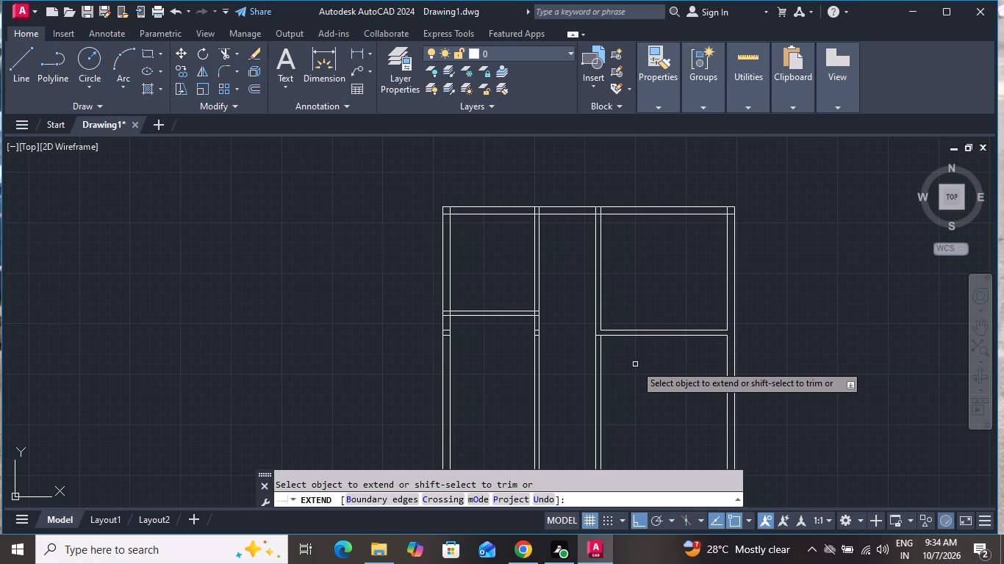
key(Escape)
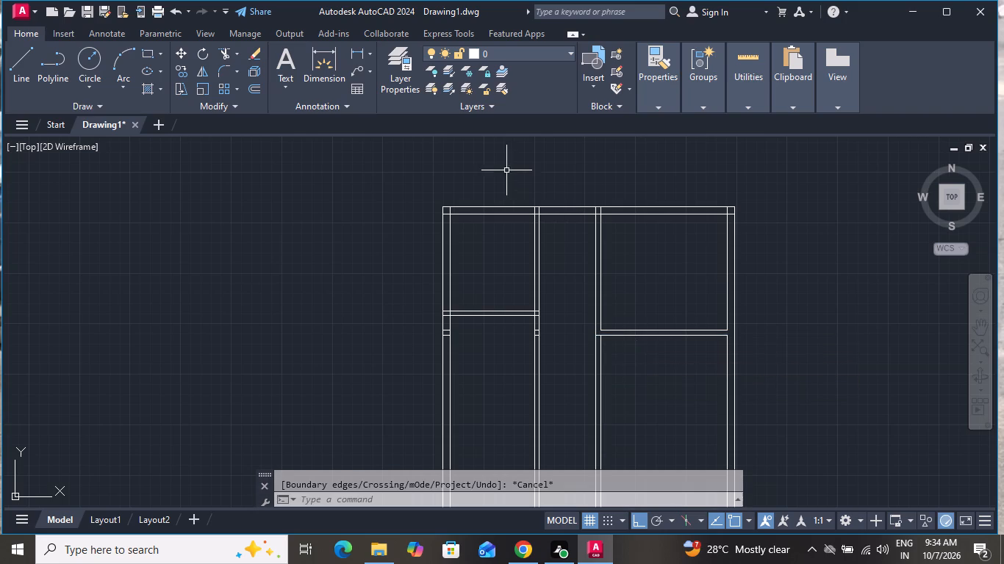
Trim both vertical partitions away below the lower horizontal partition level.
click(229, 46)
click(624, 390)
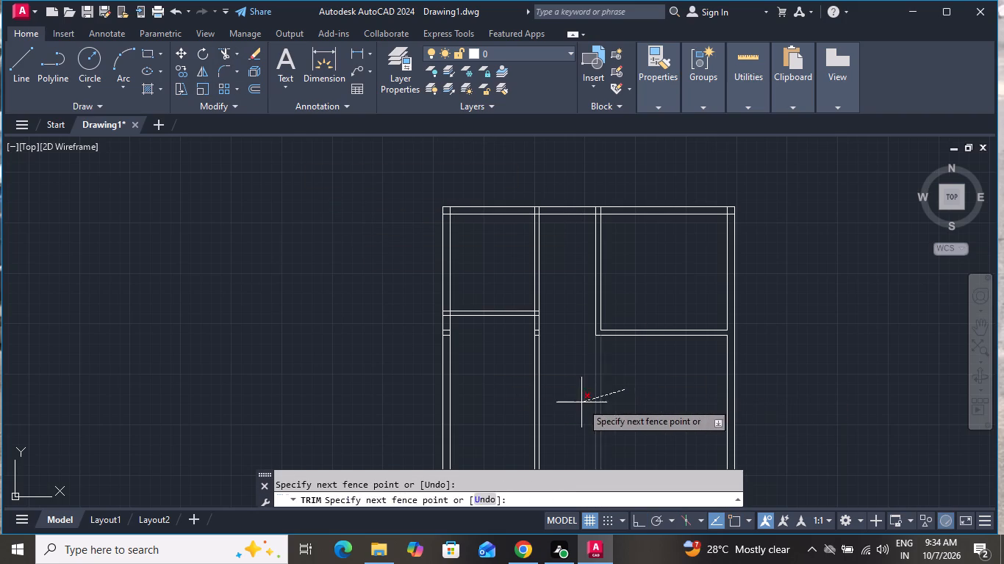
click(578, 402)
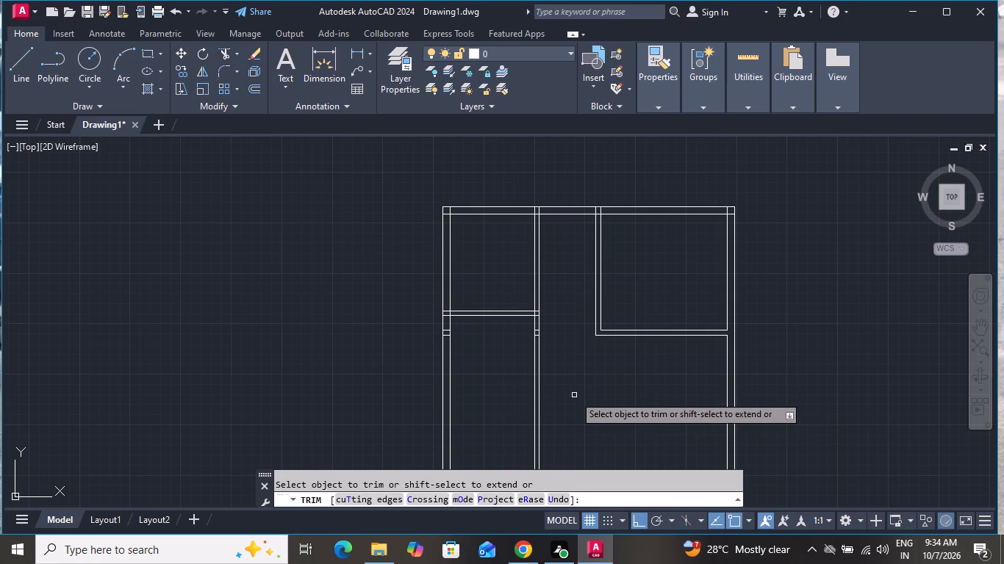
click(574, 395)
click(518, 397)
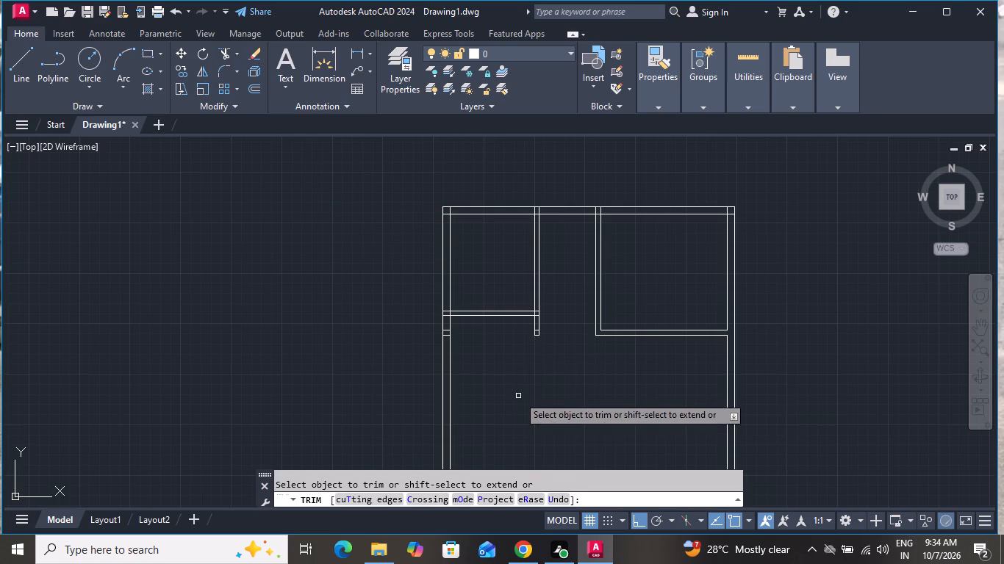
Trim the leftover vertical partition stub and its short crossing lines below the top-left room's corner.
scroll(537, 348, up, 4)
click(577, 212)
click(495, 231)
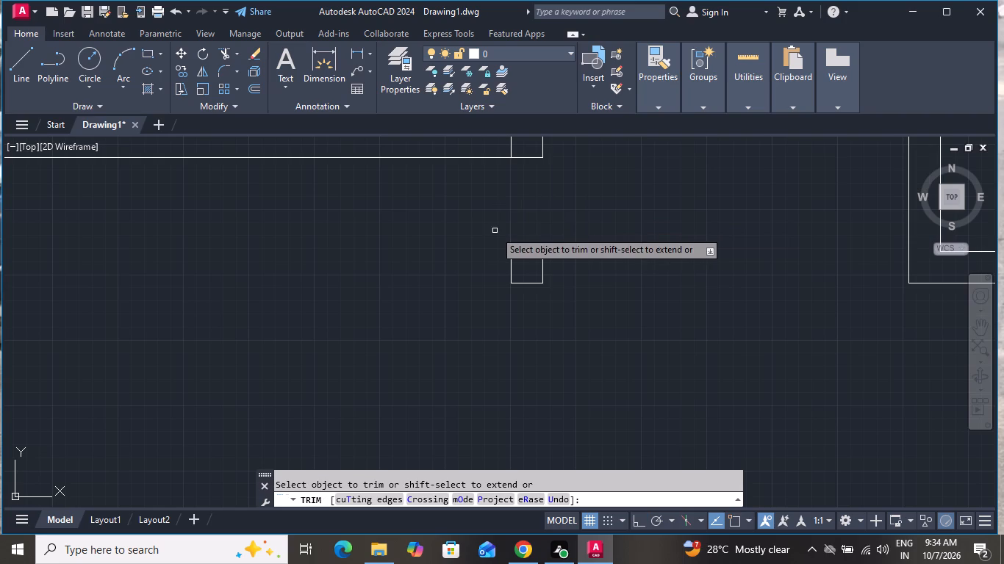
drag(528, 228, 528, 239)
click(538, 342)
click(570, 275)
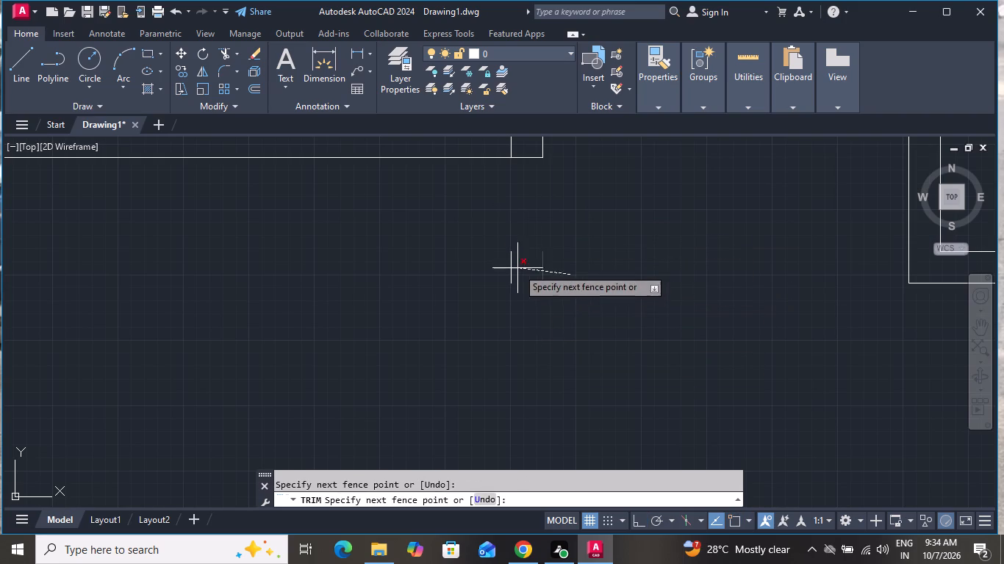
click(512, 269)
click(510, 270)
Trim the horizontal remnants inside the left outer wall and open its junction with the top-left room's partition.
scroll(431, 317, down, 3)
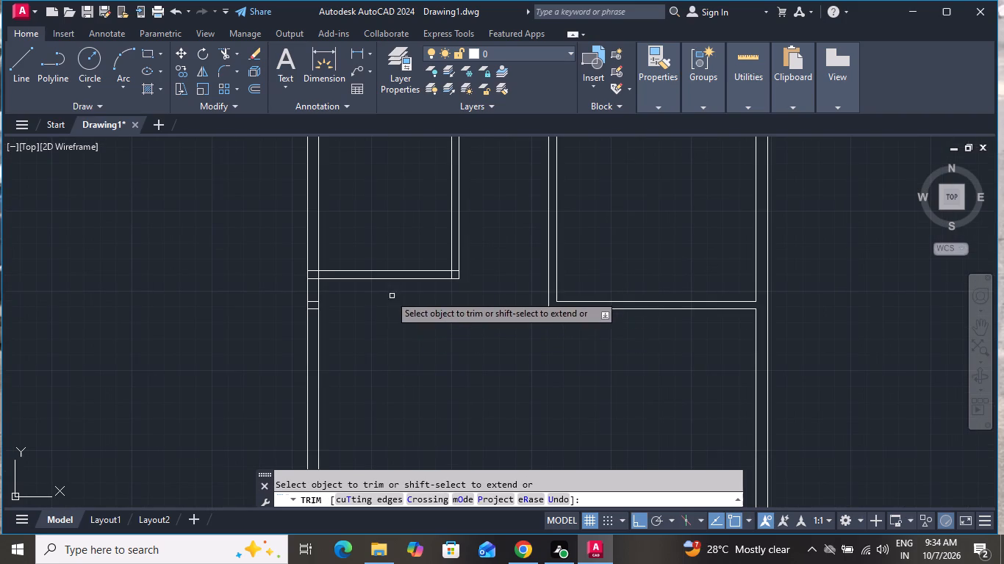
scroll(295, 271, up, 2)
click(337, 250)
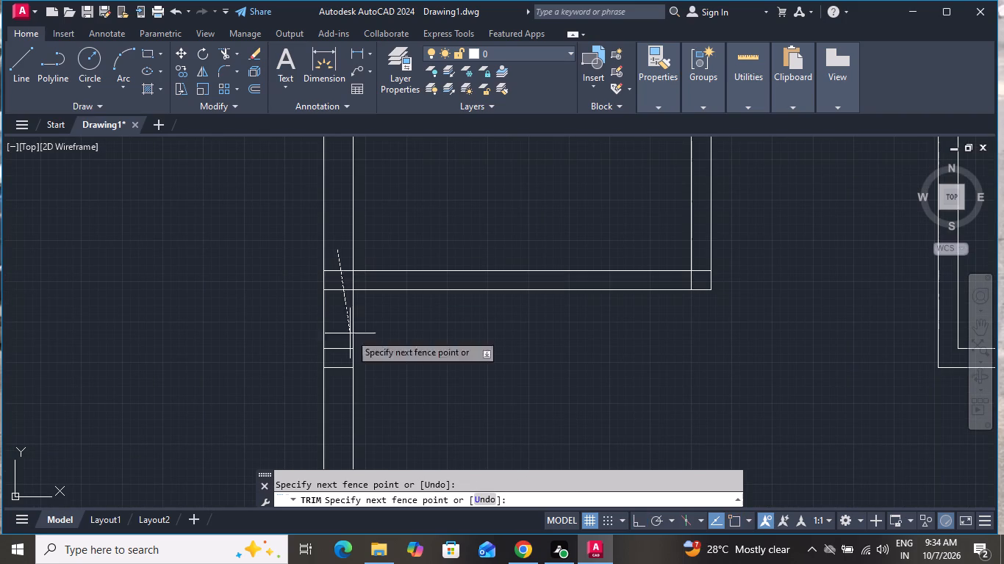
click(345, 424)
click(345, 281)
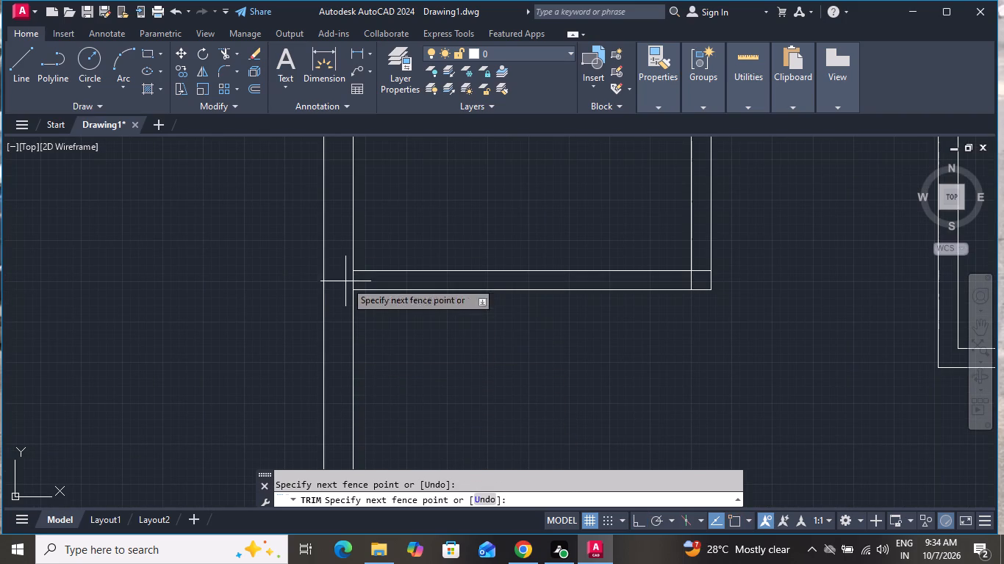
click(370, 285)
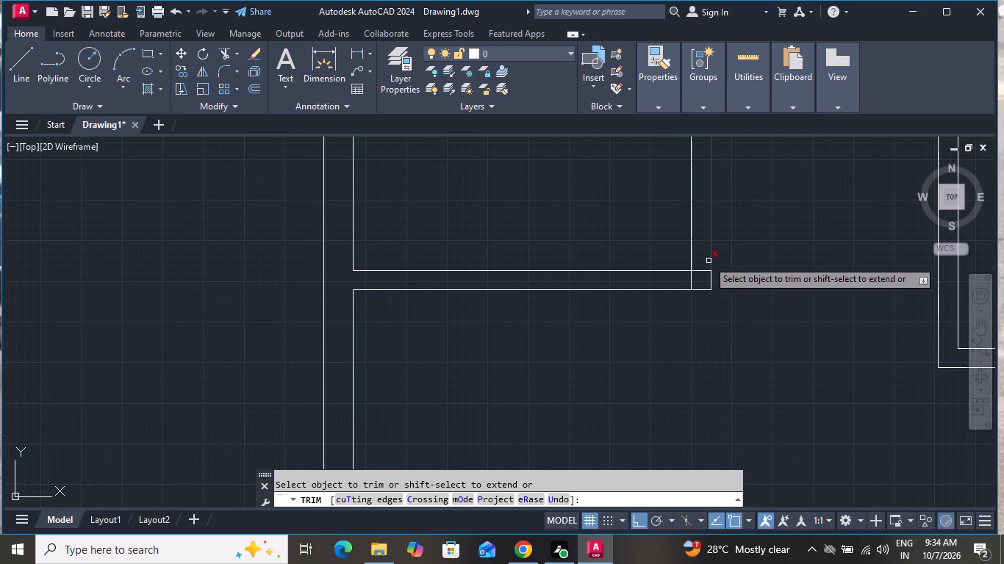
Trim the crossing line ends where the top-left room's vertical and lower partitions meet, leaving a clean corner.
click(700, 259)
double_click(698, 281)
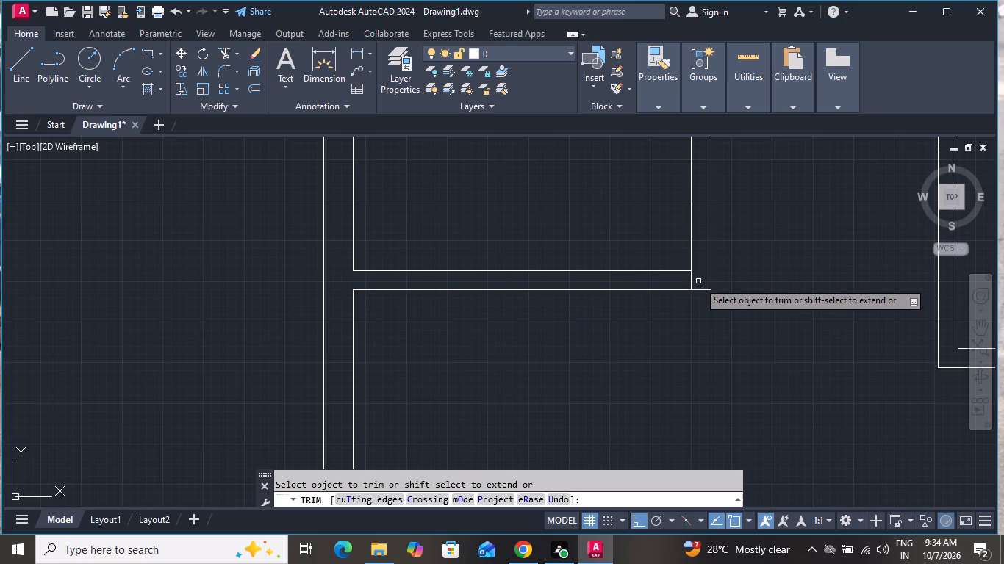
click(666, 280)
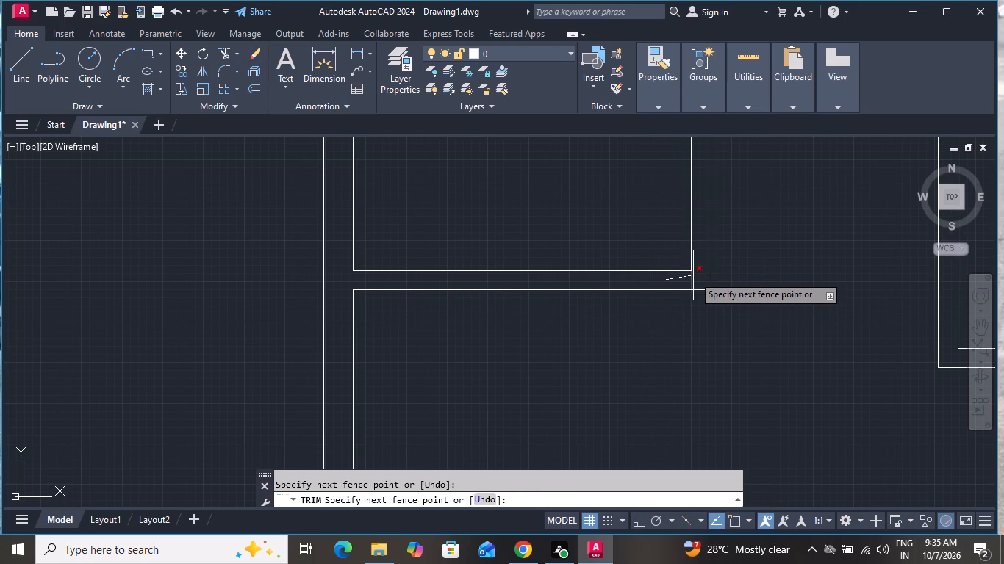
click(693, 275)
Trim the ends of both vertical partitions' lines that run through the top outer wall's thickness.
scroll(670, 311, down, 3)
scroll(686, 256, up, 2)
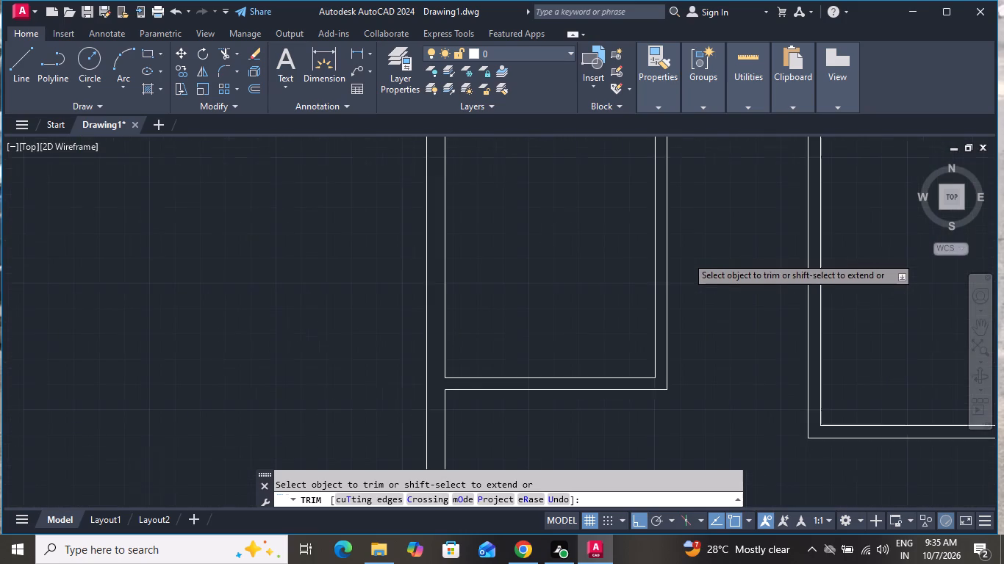
scroll(687, 263, down, 2)
scroll(684, 270, up, 1)
scroll(684, 270, down, 1)
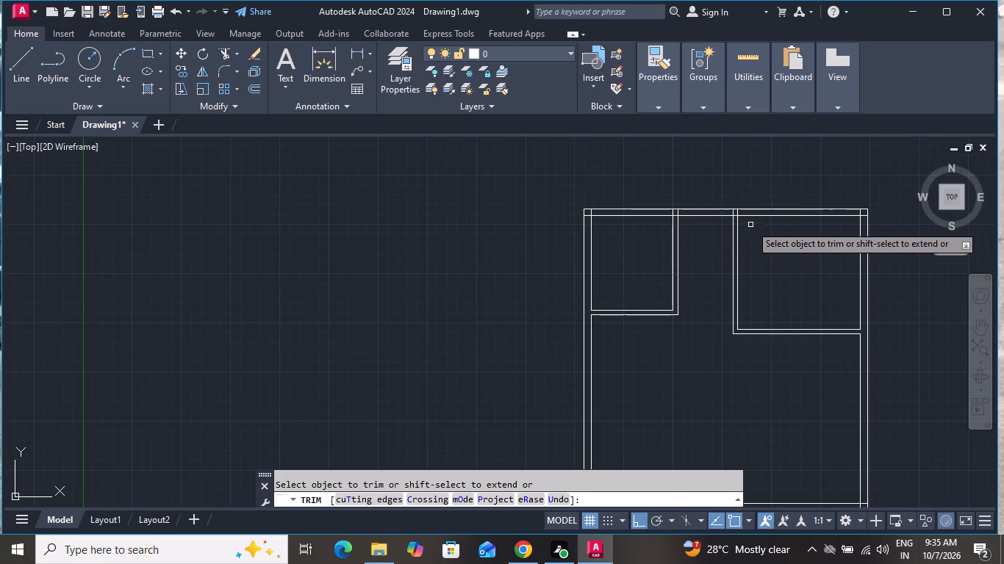
scroll(750, 224, up, 3)
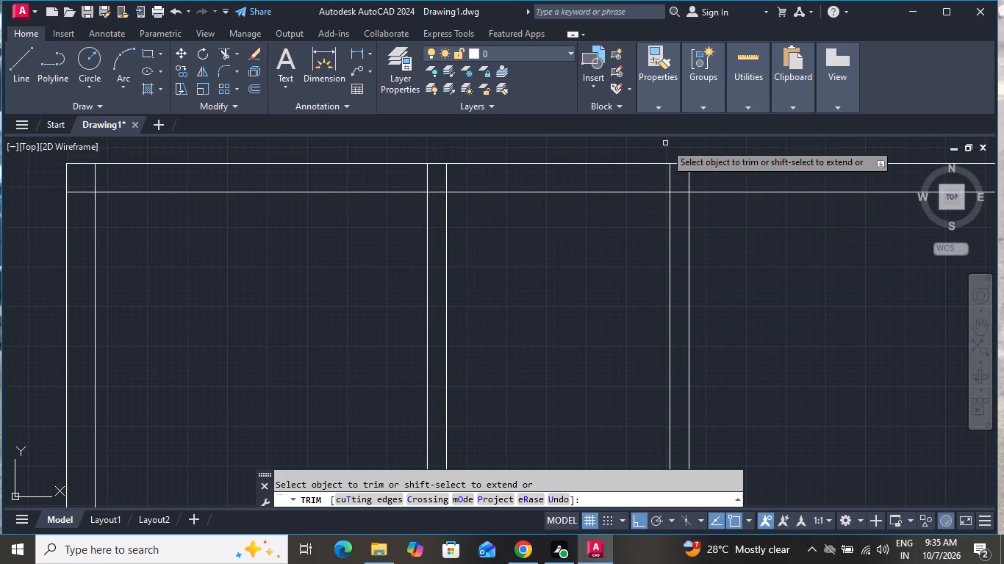
click(707, 174)
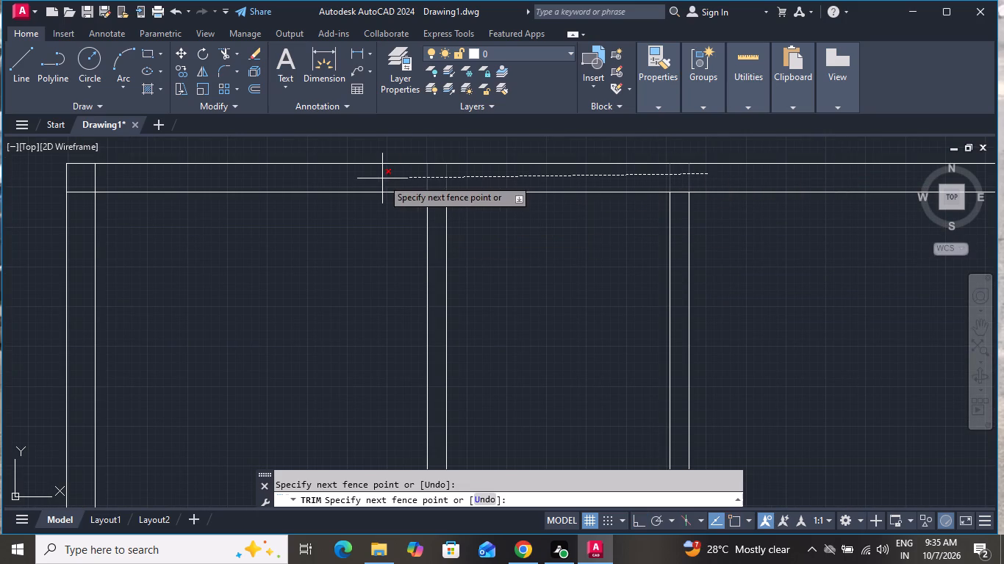
scroll(373, 170, down, 3)
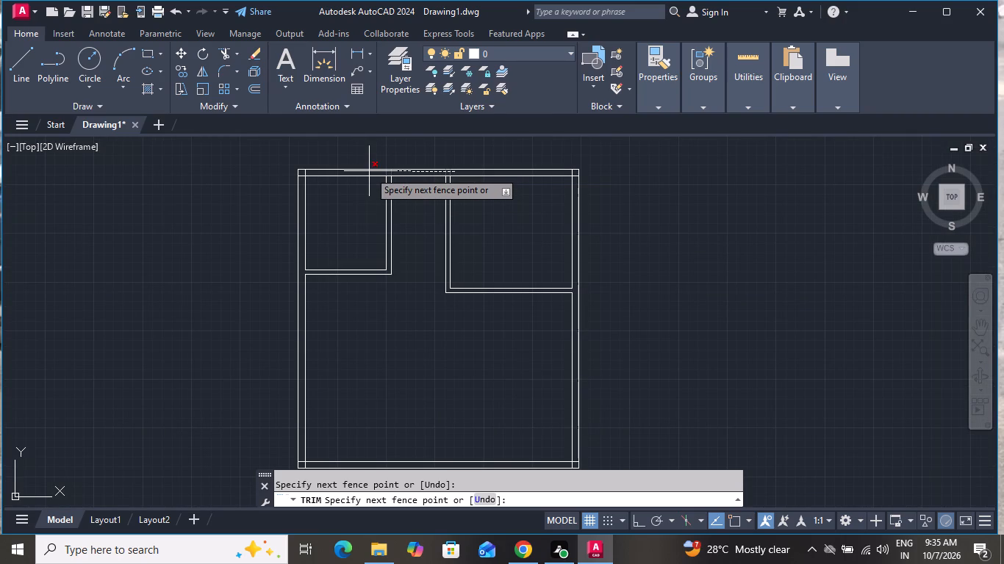
scroll(369, 171, up, 4)
scroll(369, 171, down, 4)
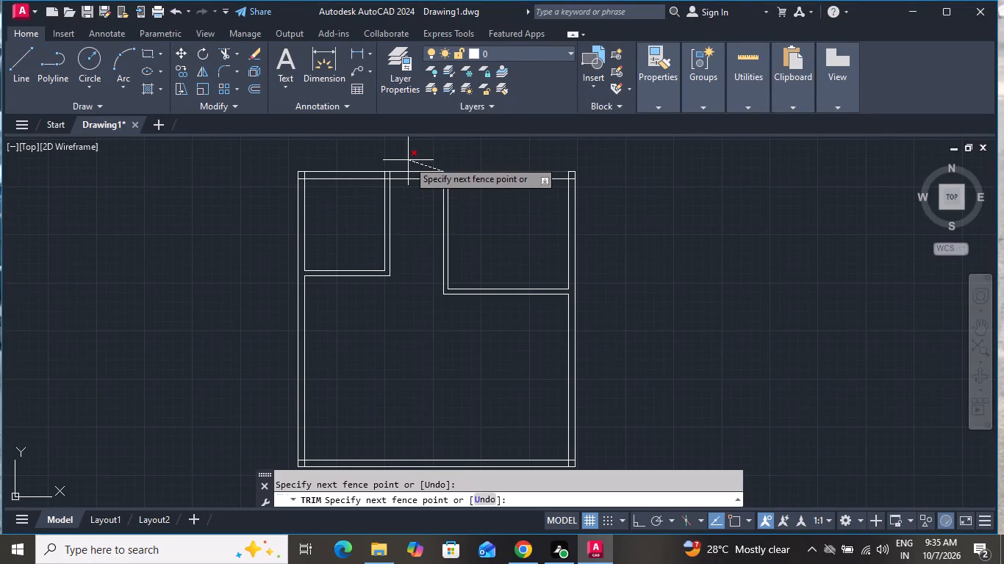
scroll(400, 165, up, 3)
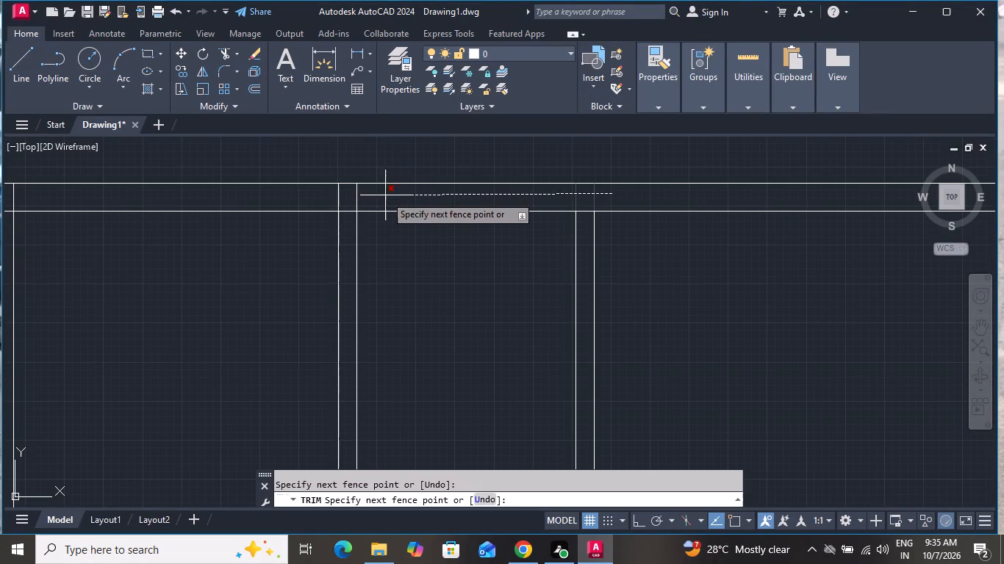
click(305, 189)
Trim the top outer wall's inner line between the paired lines of both vertical partitions to open the junctions.
click(344, 188)
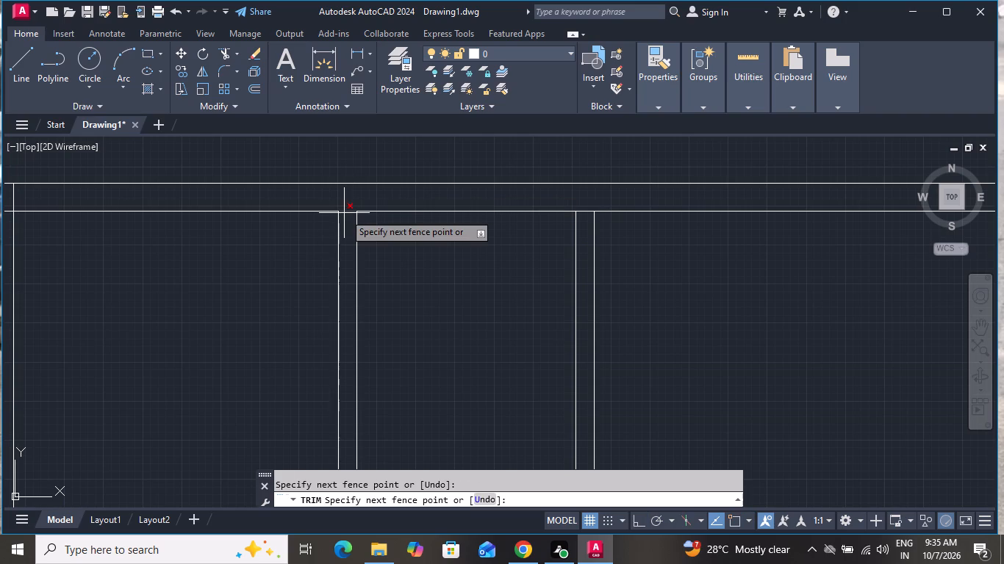
click(344, 213)
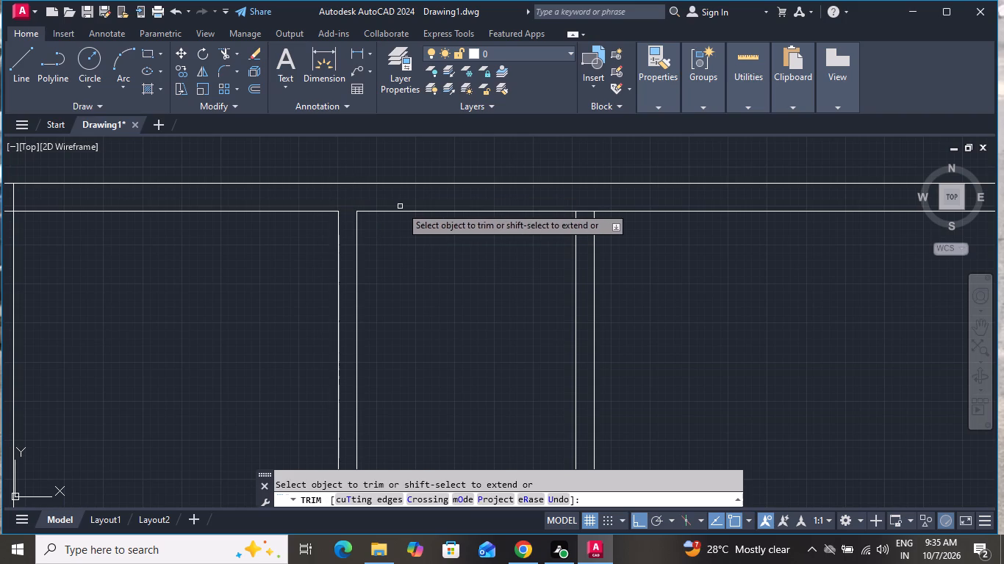
click(589, 195)
click(587, 219)
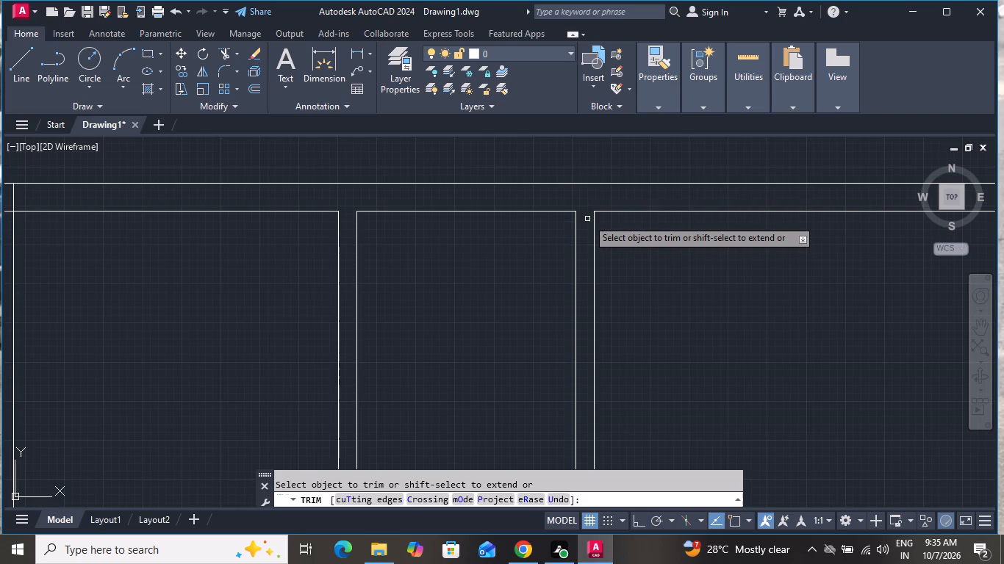
Trim the top wall's inner line where it crosses the left outer wall at the house's top-left corner.
scroll(587, 219, down, 4)
scroll(552, 212, up, 2)
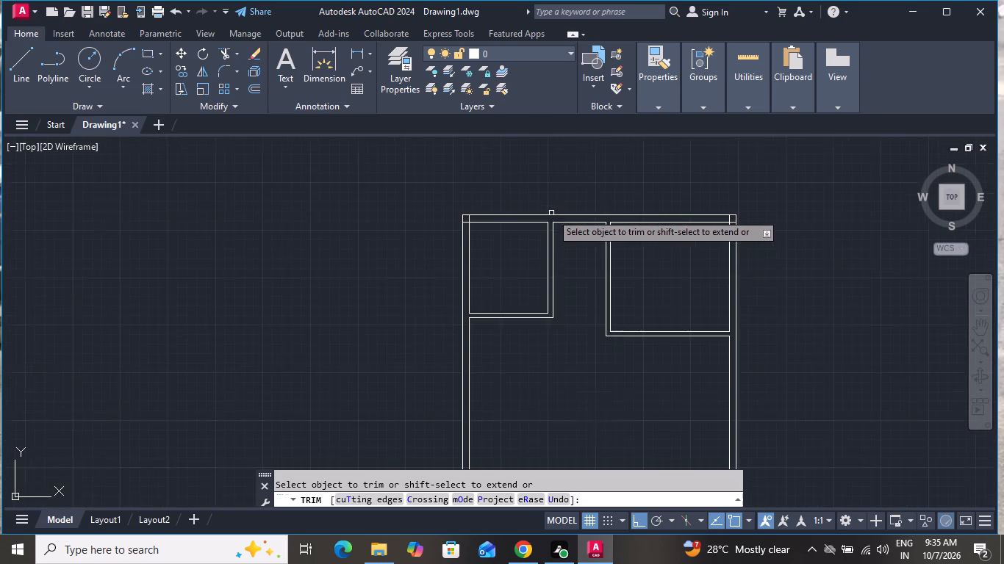
scroll(551, 213, up, 1)
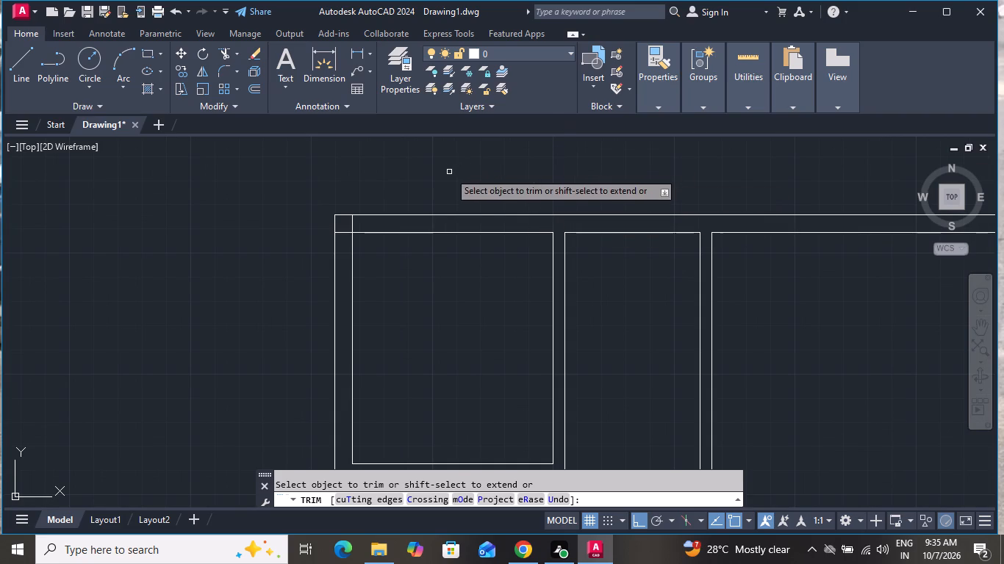
scroll(421, 223, up, 4)
scroll(425, 219, down, 6)
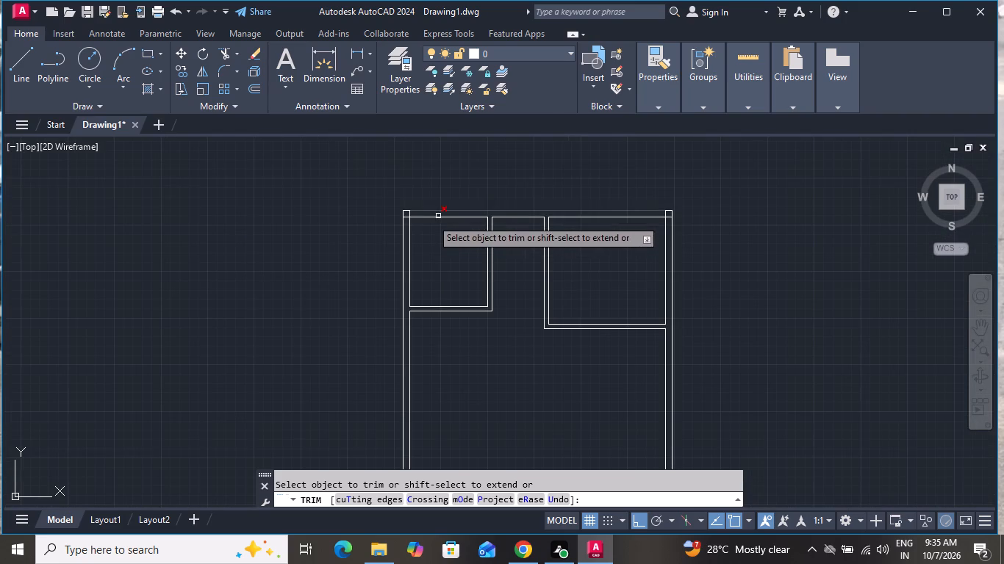
scroll(409, 226, up, 6)
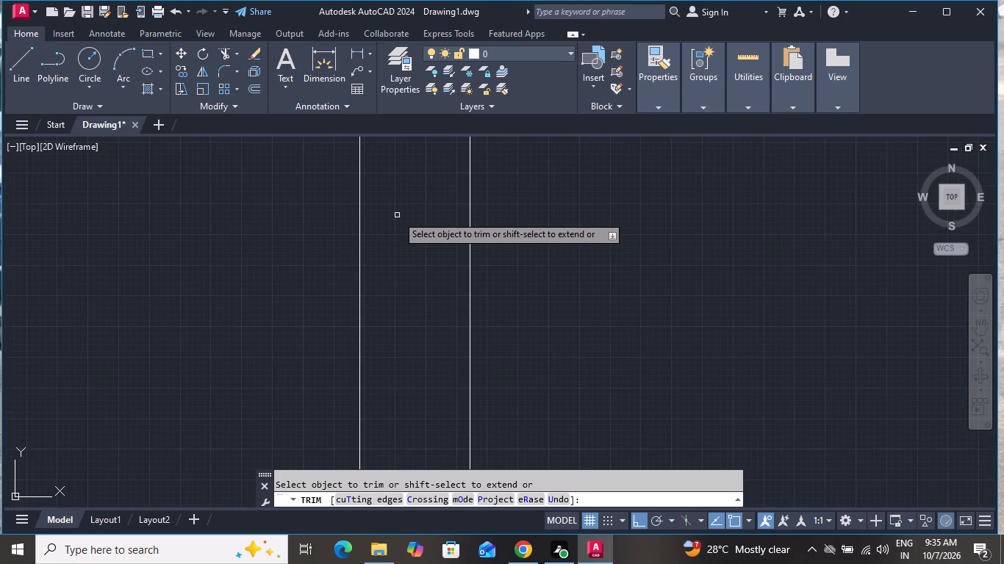
scroll(397, 215, down, 2)
click(397, 215)
double_click(405, 145)
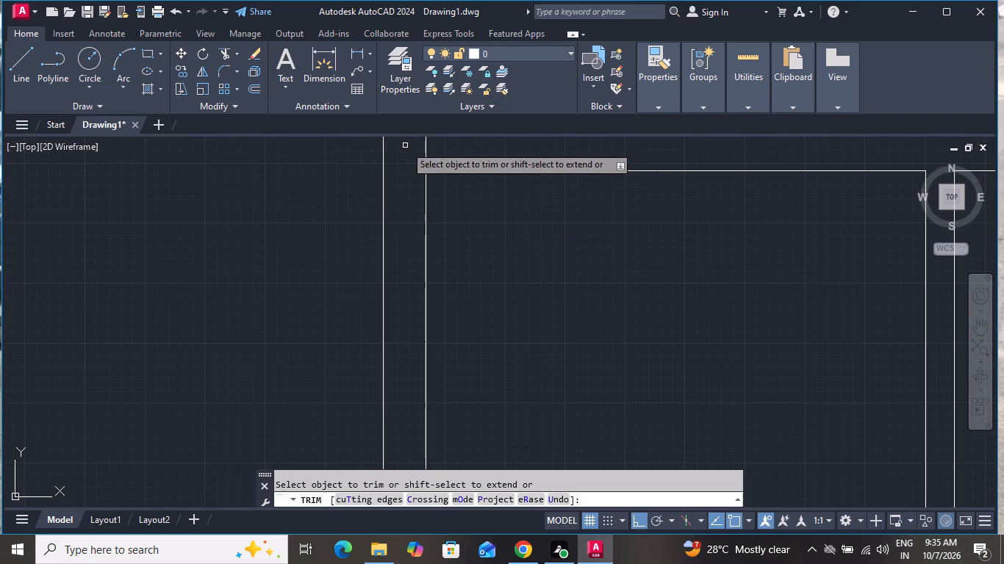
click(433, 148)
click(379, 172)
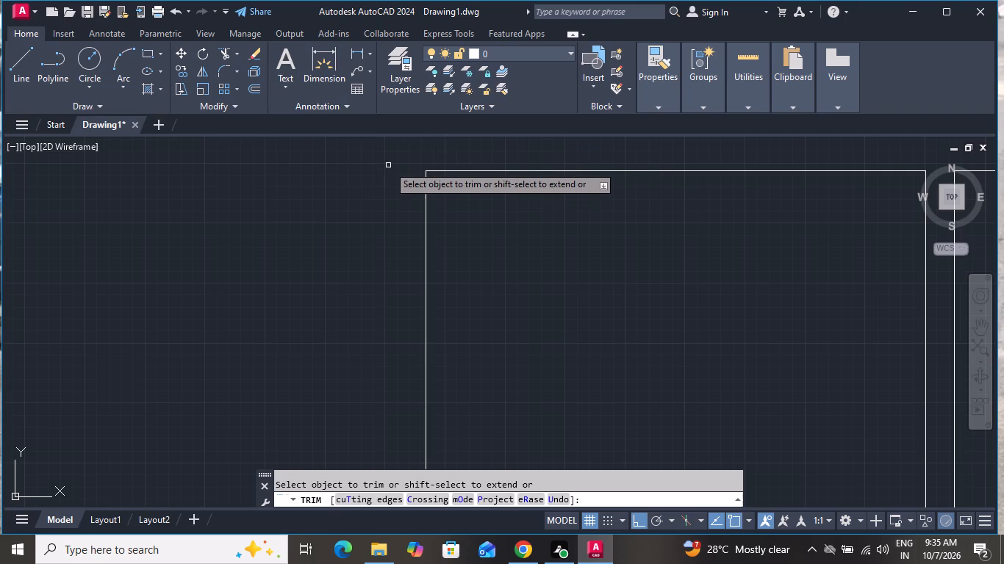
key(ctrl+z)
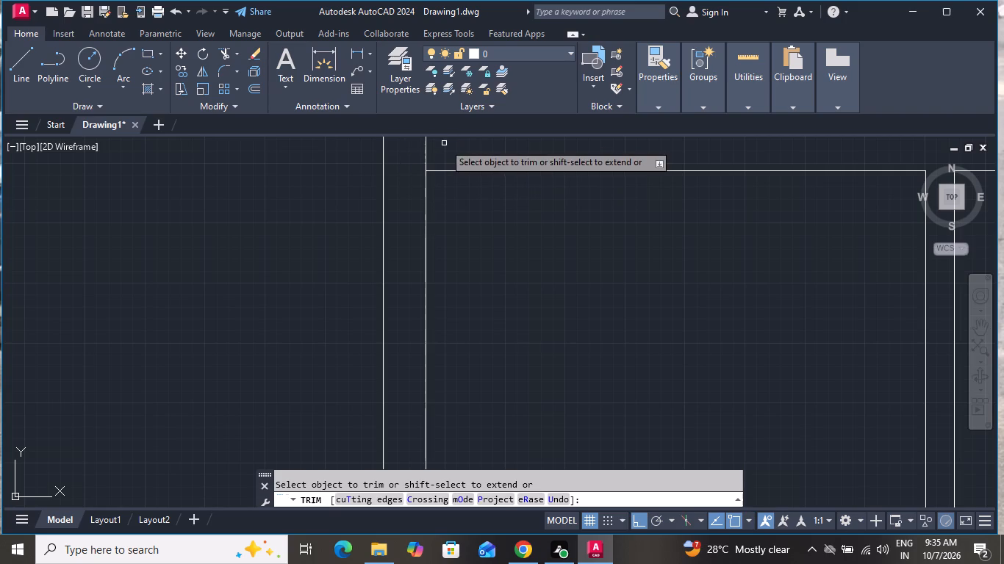
Trim the left wall's inner line above the top wall's inner line at the house's top-left corner.
click(444, 143)
click(418, 162)
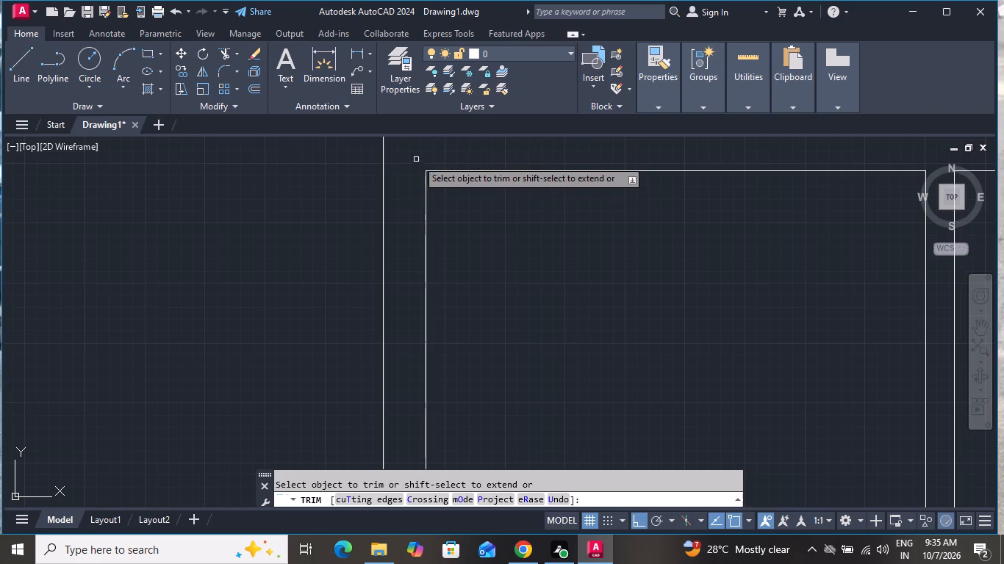
Trim the inner wall lines that cross inside the wall thickness at the house's top-right outer corner.
scroll(426, 163, down, 4)
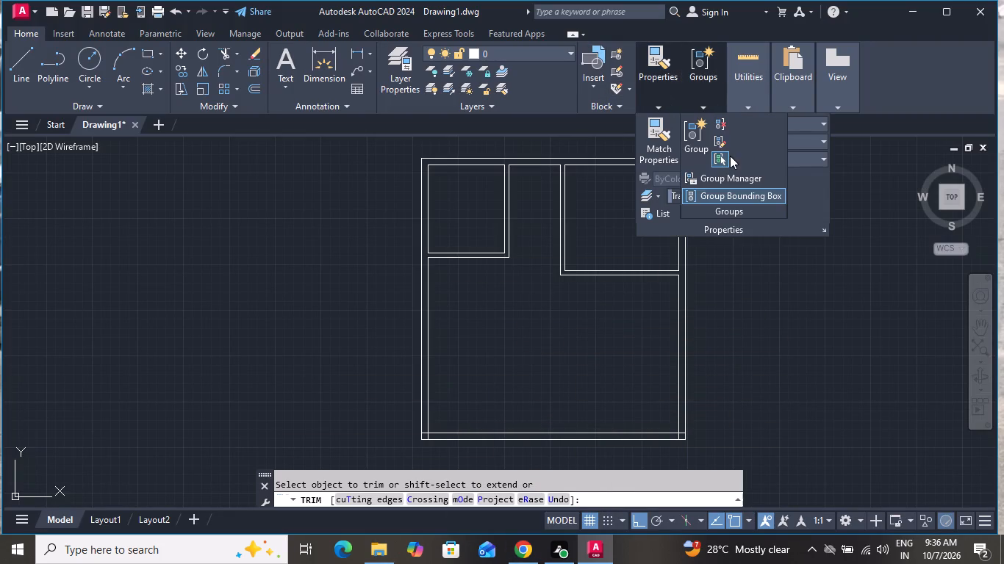
click(584, 143)
click(620, 141)
scroll(631, 143, up, 1)
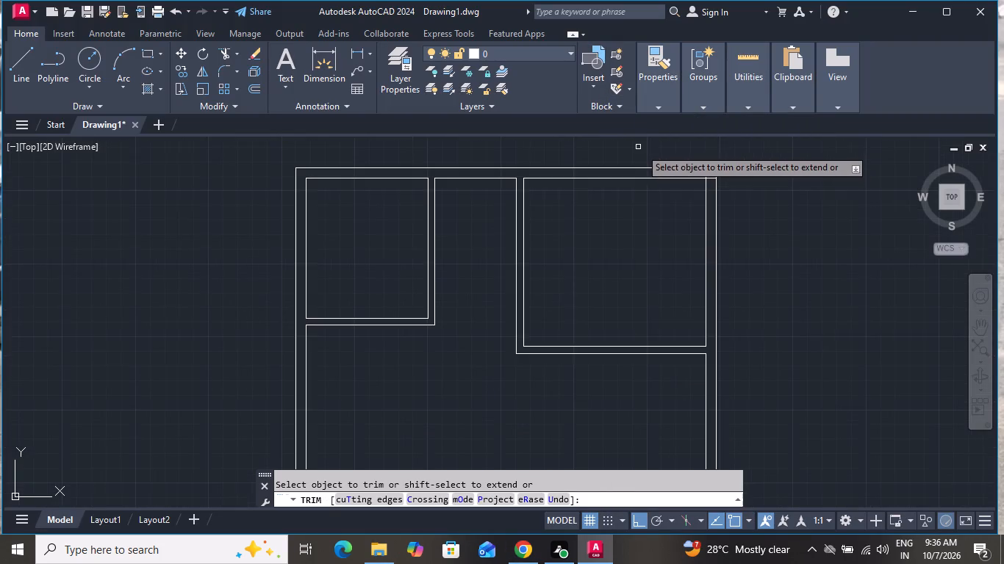
scroll(685, 148, up, 3)
scroll(667, 267, up, 1)
click(723, 189)
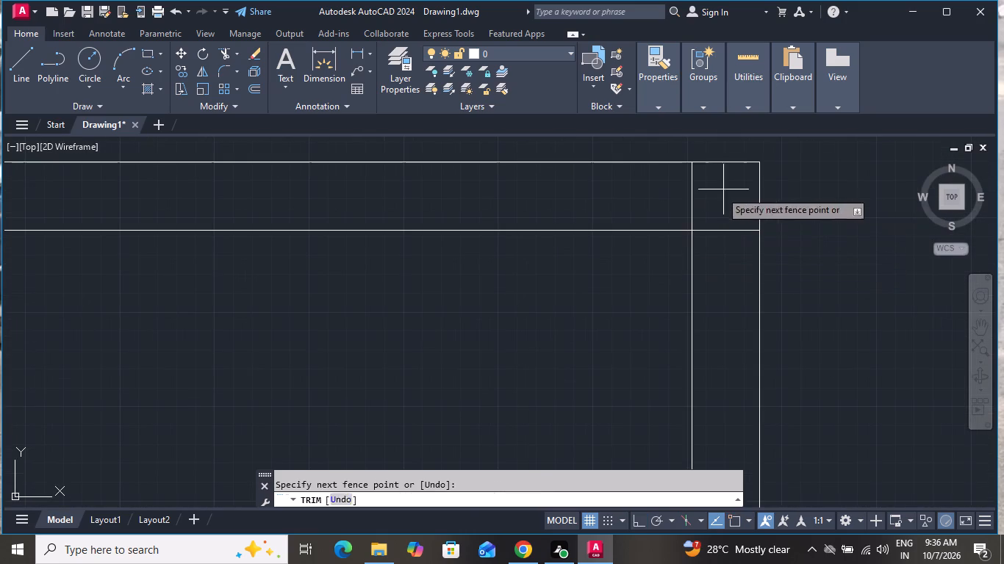
click(625, 211)
drag(700, 173, 709, 189)
click(727, 258)
Trim the inner wall lines that cross inside the wall thickness at the house's bottom-right outer corner.
scroll(711, 194, up, 1)
scroll(711, 194, down, 6)
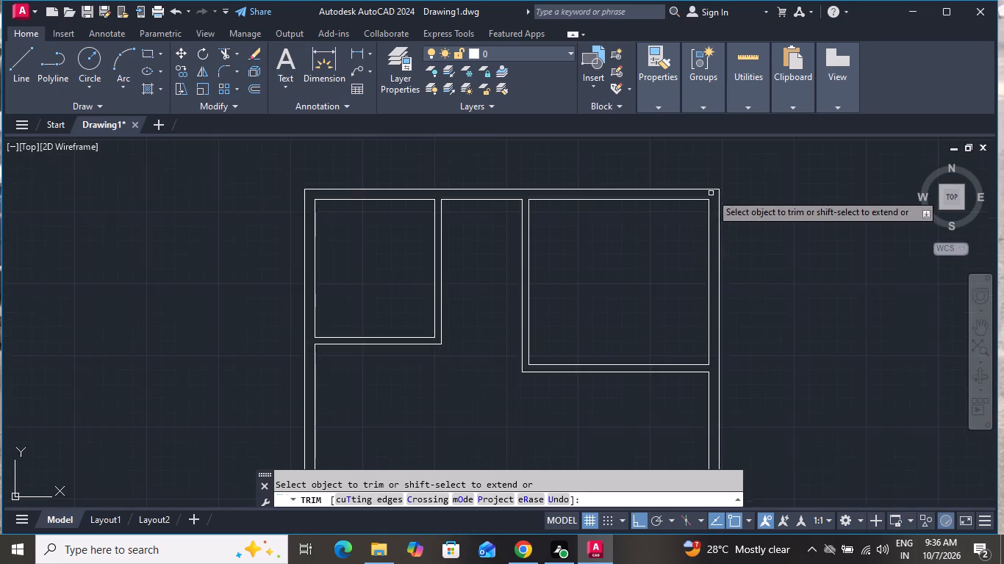
scroll(711, 193, down, 3)
scroll(734, 281, up, 2)
scroll(675, 220, up, 4)
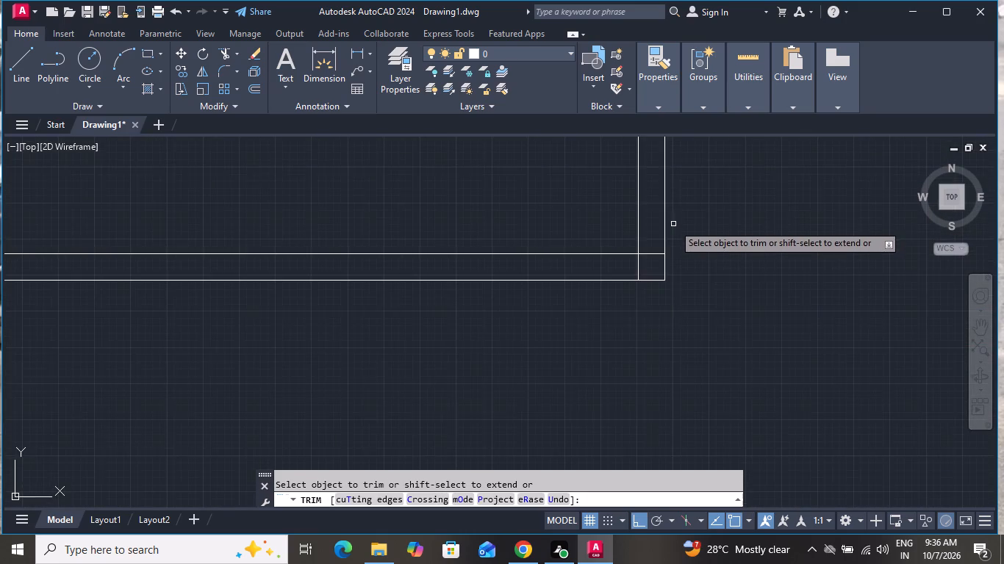
scroll(673, 220, up, 2)
click(634, 253)
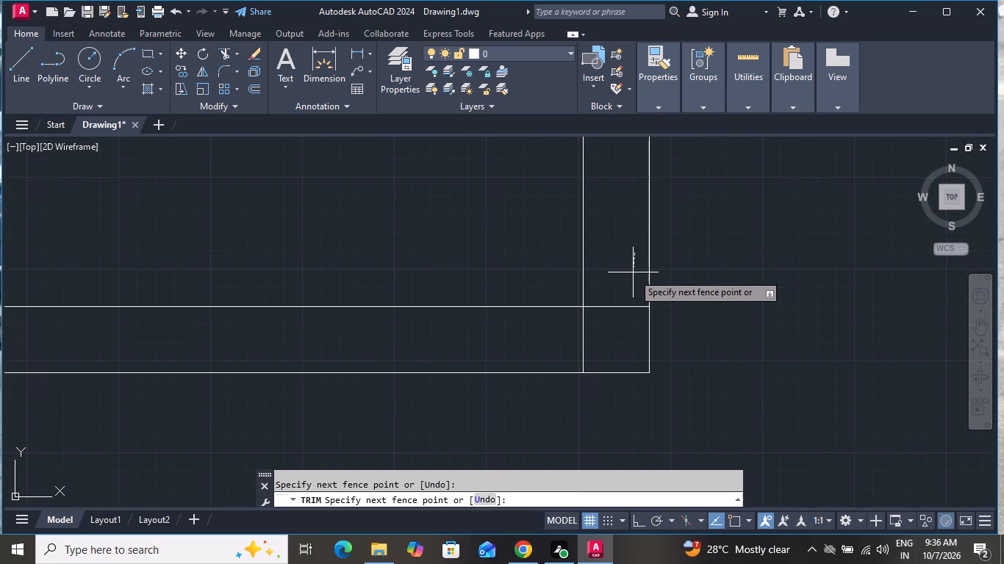
double_click(606, 320)
click(594, 322)
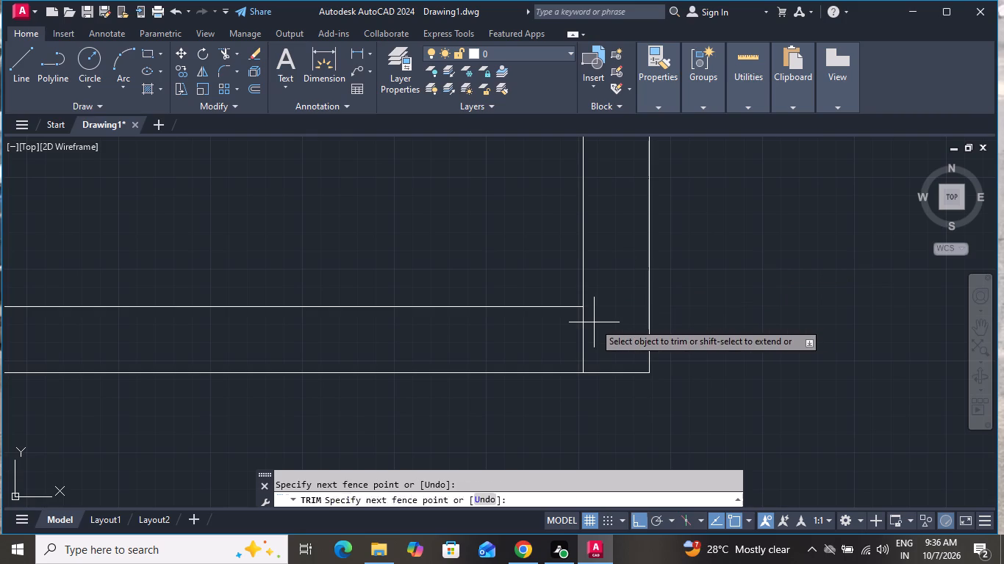
click(574, 329)
Trim the inner wall lines that cross inside the bottom-left outer corner and end the Trim command.
scroll(574, 329, up, 1)
scroll(574, 329, down, 7)
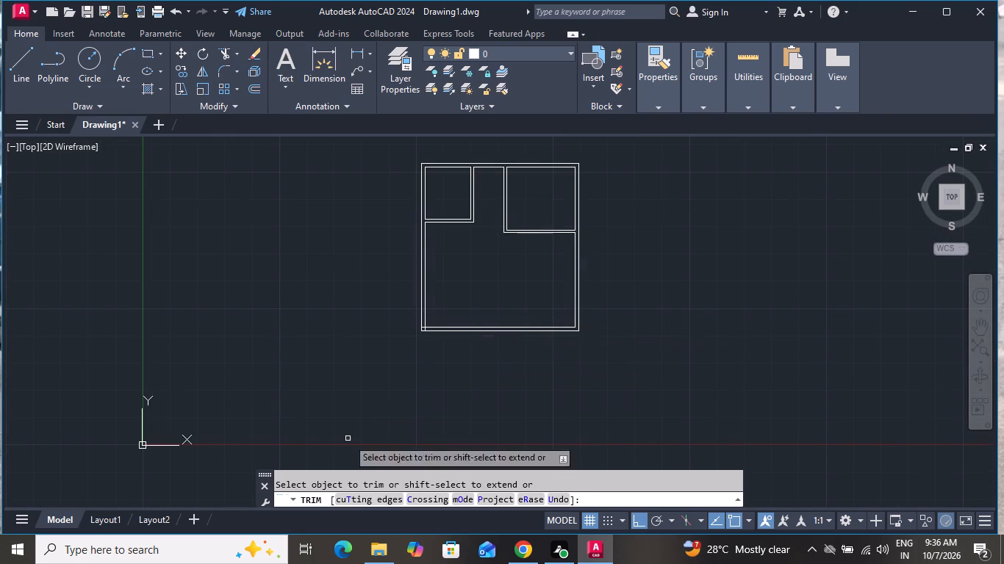
scroll(437, 311, up, 2)
scroll(349, 388, up, 3)
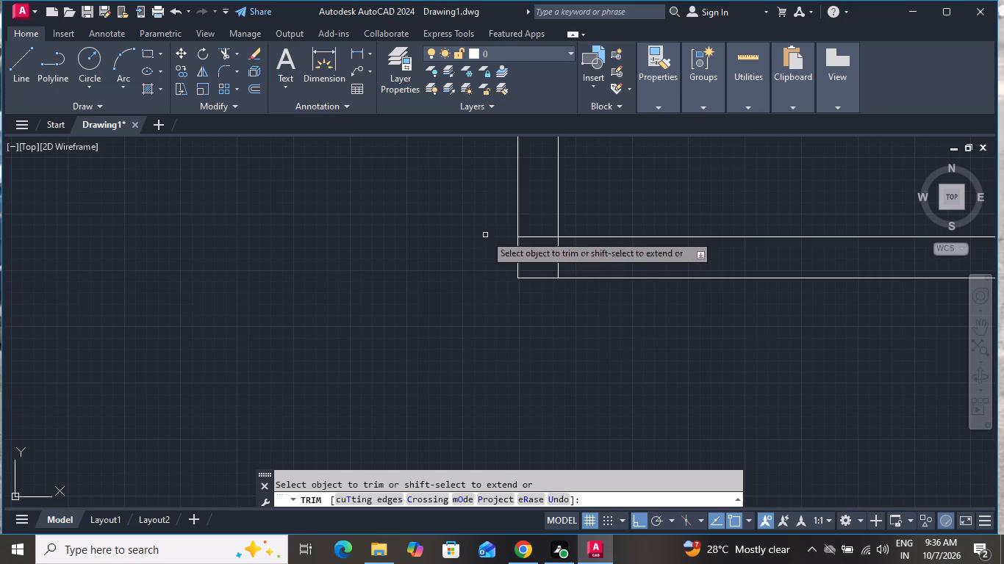
click(538, 212)
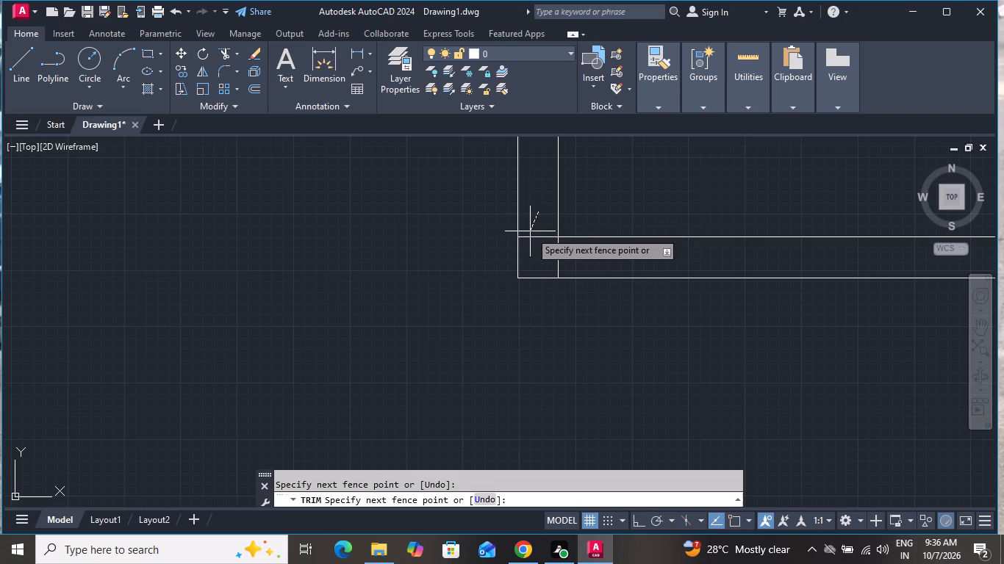
double_click(534, 251)
click(558, 250)
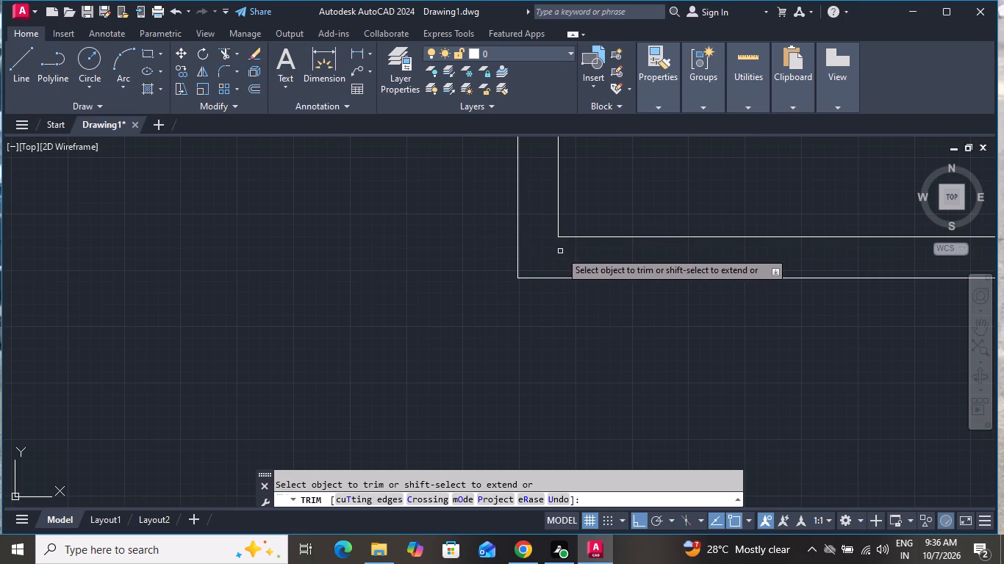
scroll(543, 280, down, 5)
scroll(543, 280, up, 1)
scroll(543, 280, down, 1)
scroll(619, 269, down, 2)
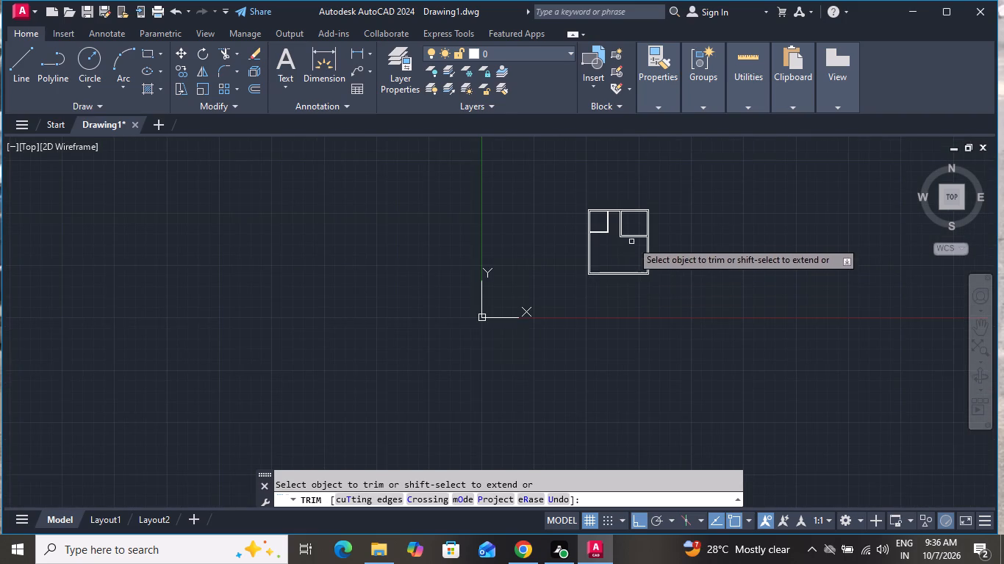
scroll(645, 212, up, 4)
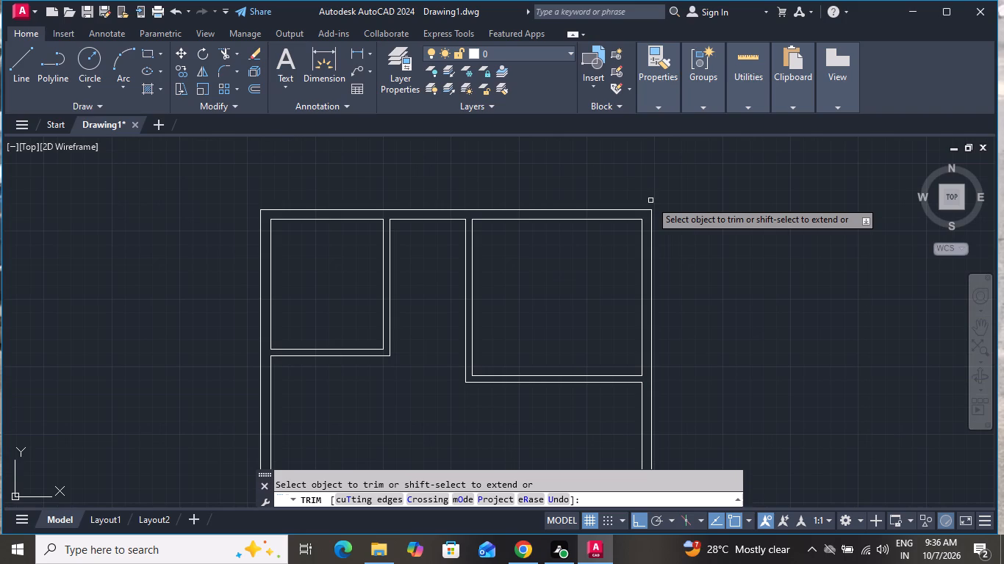
key(Escape)
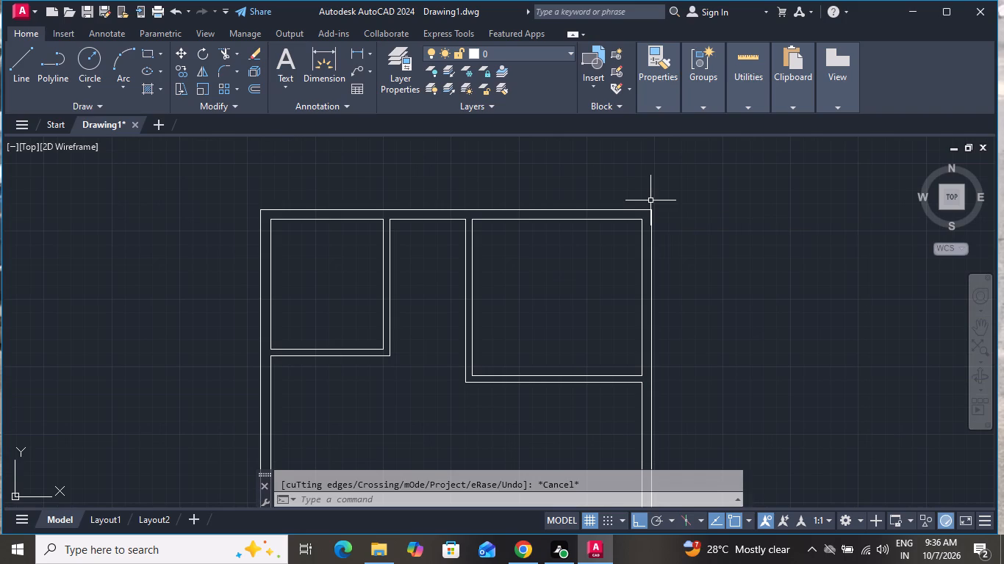
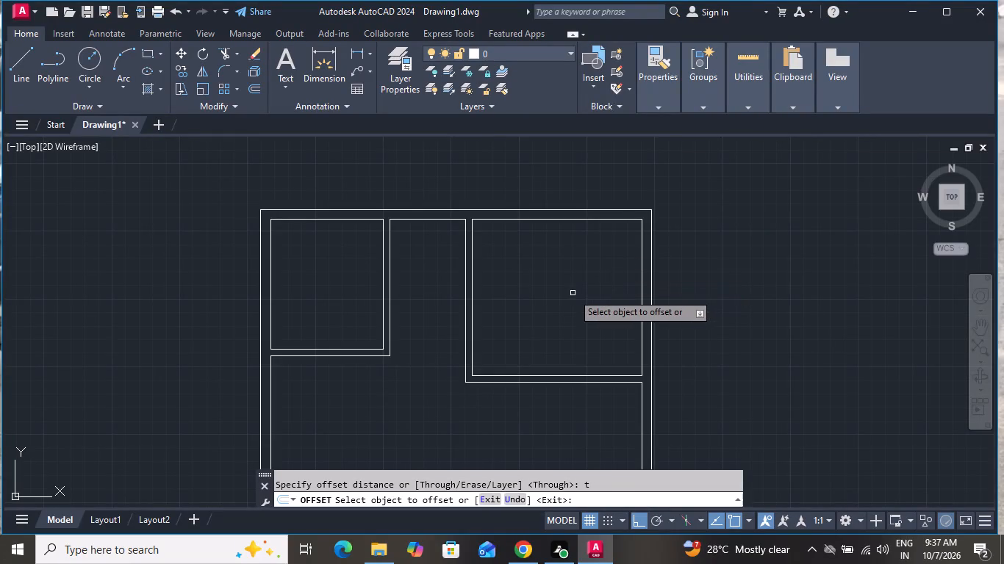
Offset the lower line of the top-left room's bottom partition downward by about 6'-11".
scroll(573, 293, down, 2)
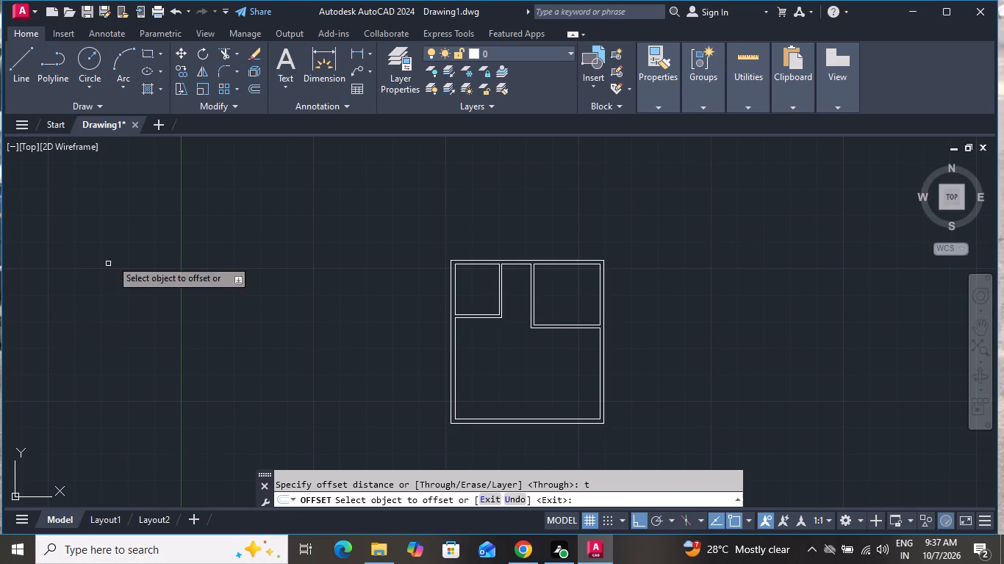
scroll(458, 353, up, 2)
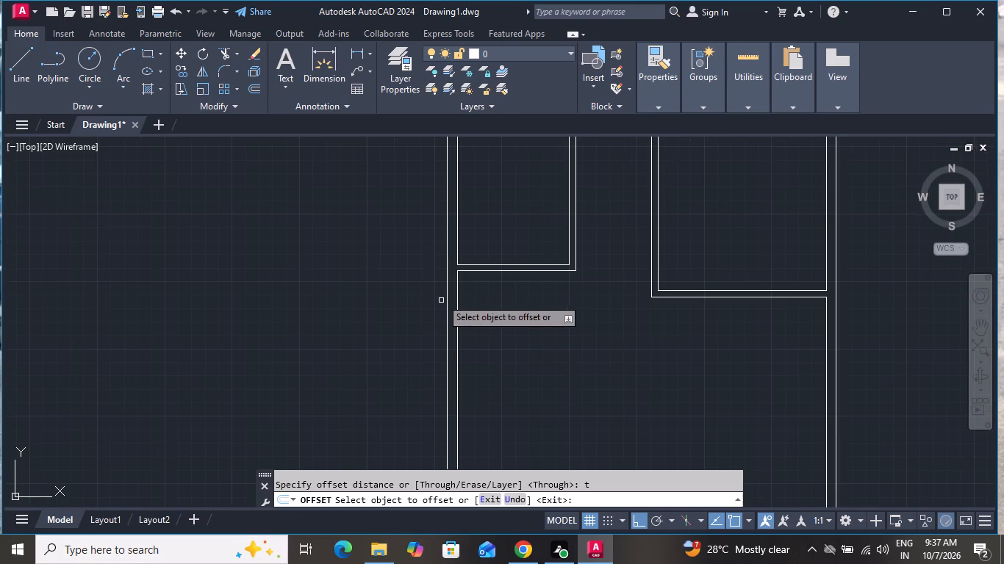
click(478, 272)
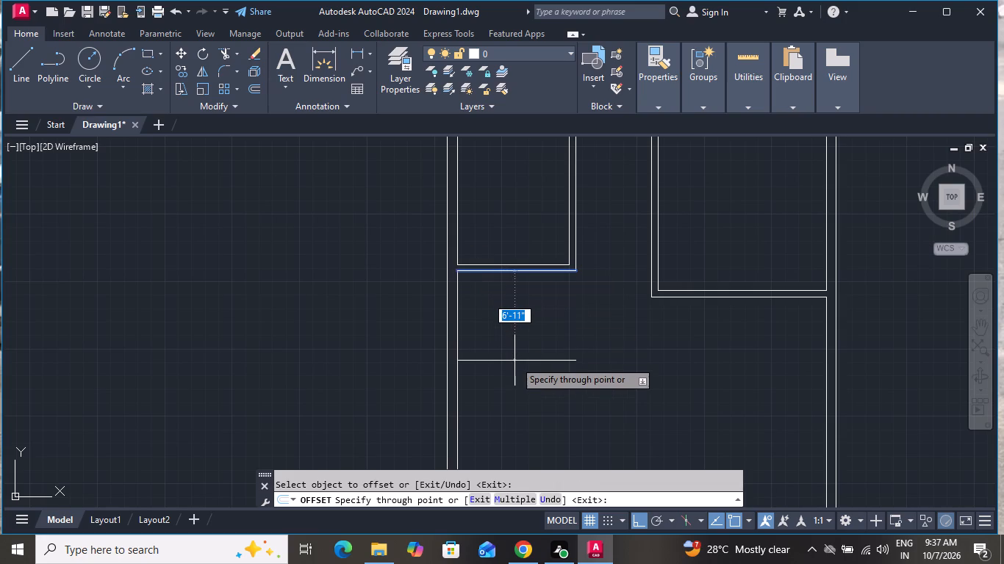
text(9')
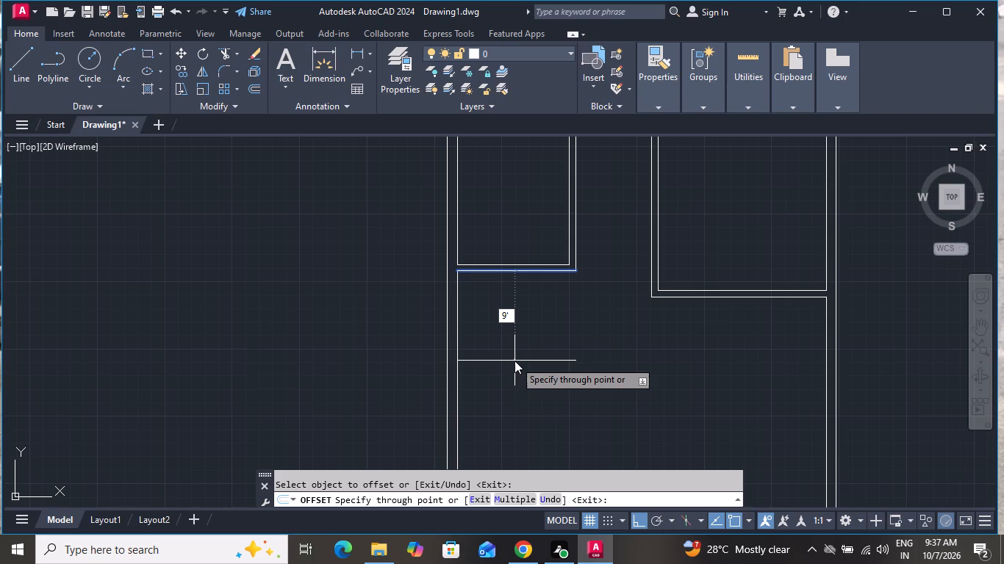
key(8)
key(apostrophe)
key(Return)
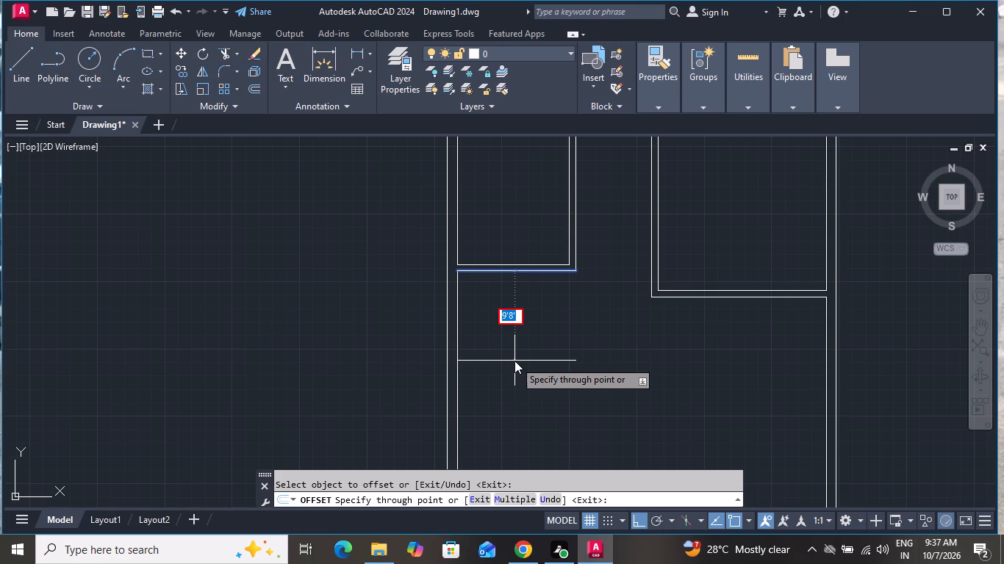
click(514, 361)
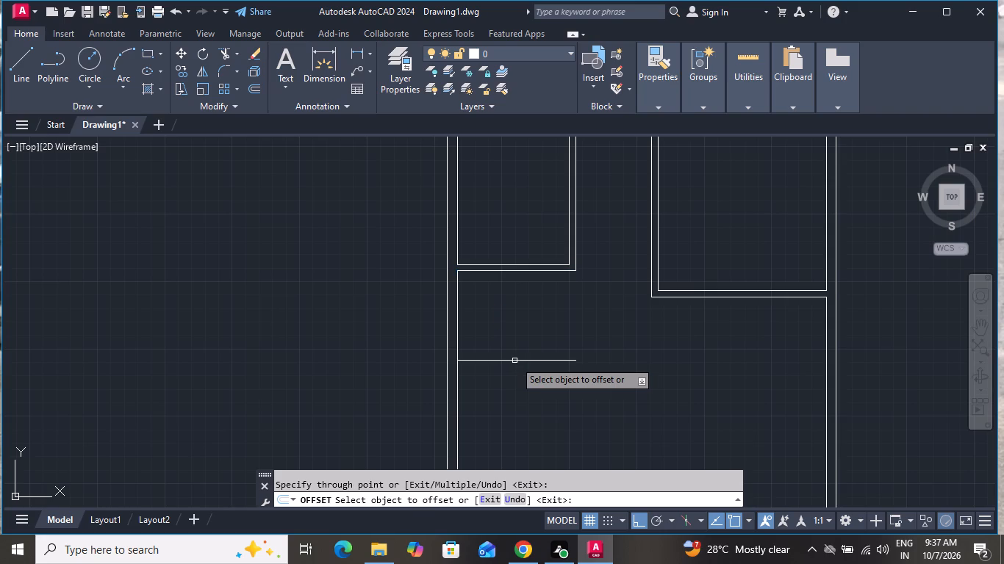
Offset the new horizontal line below the top-left room 6" downward to form the partition's thickness.
click(514, 361)
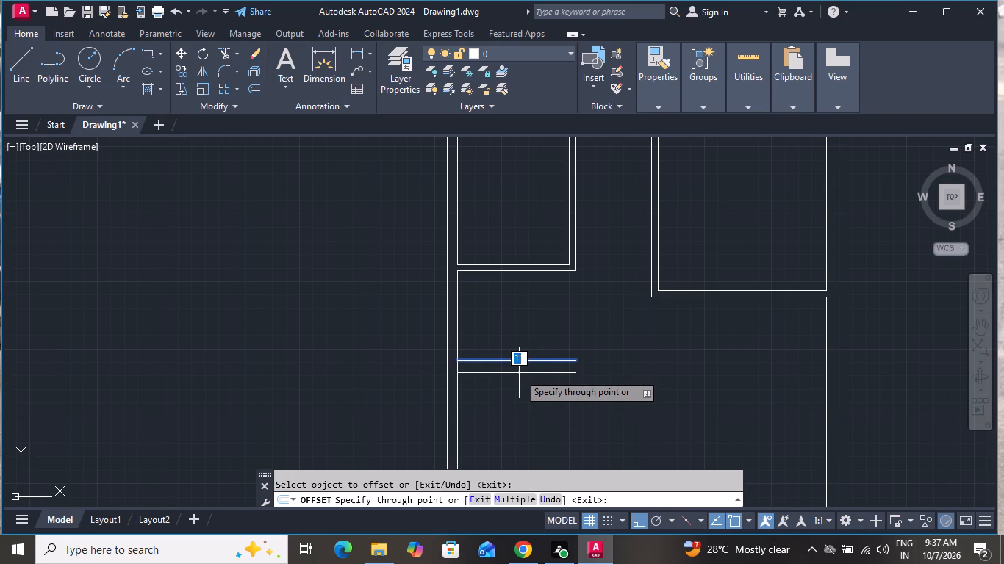
key(8)
key(BackSpace)
key(6)
key(shift+quotedbl)
key(Return)
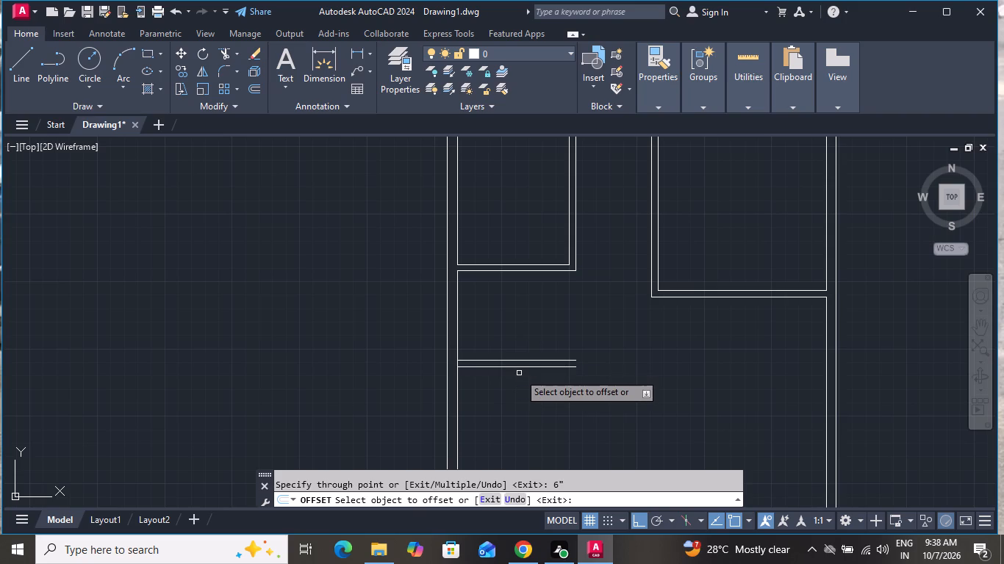
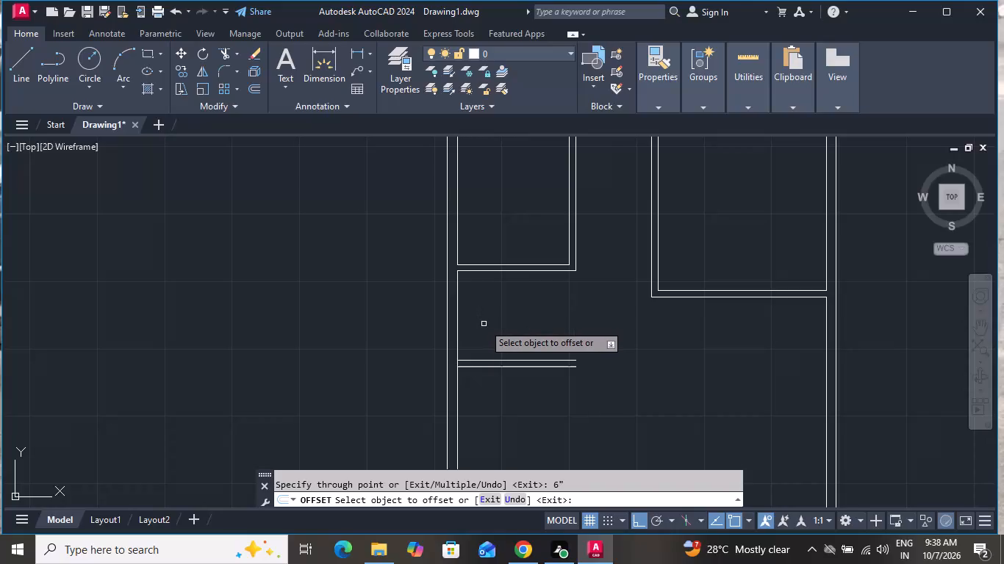
Erase the two parallel horizontal lines below the top-left room's bottom partition.
key(Escape)
click(495, 318)
click(520, 412)
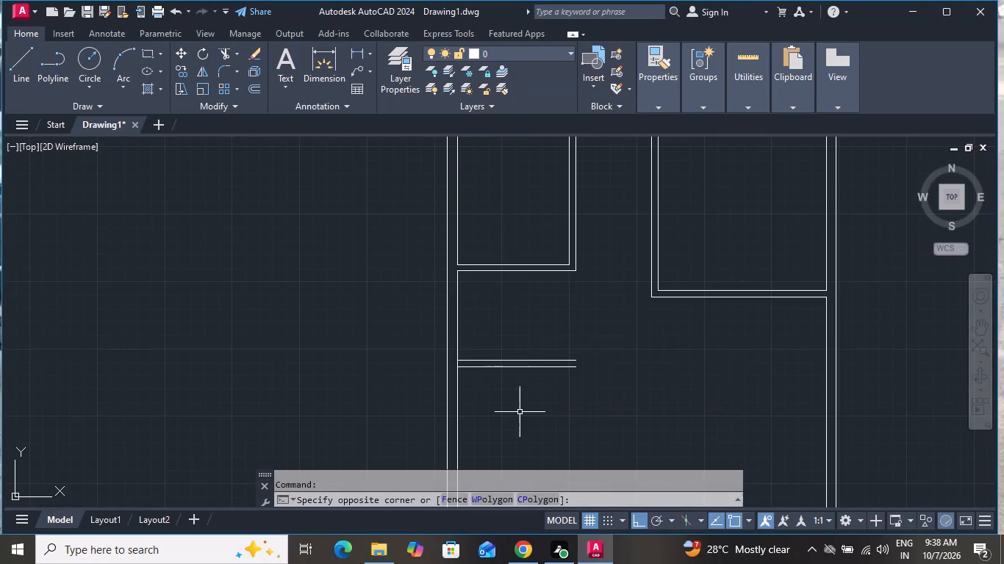
click(520, 403)
click(506, 325)
key(Delete)
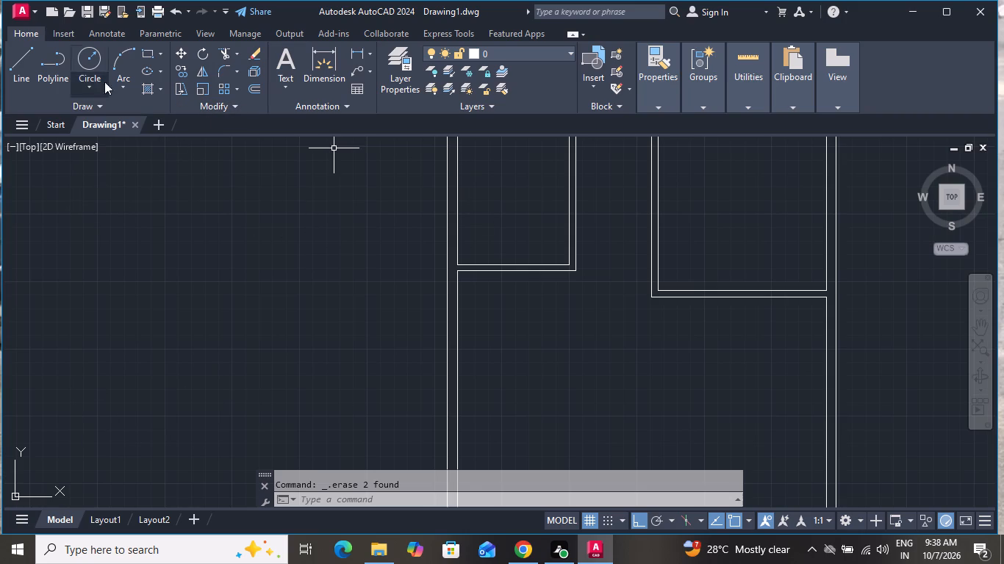
Offset the inner line of the left outer wall 5'2" into the house with the Through option.
text(o t)
key(space)
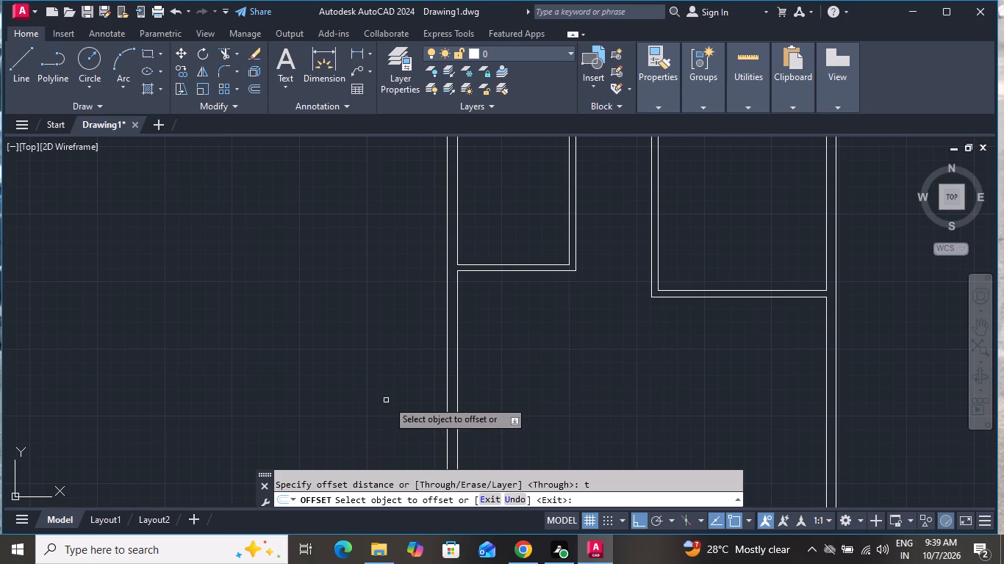
scroll(398, 325, down, 3)
scroll(433, 390, up, 3)
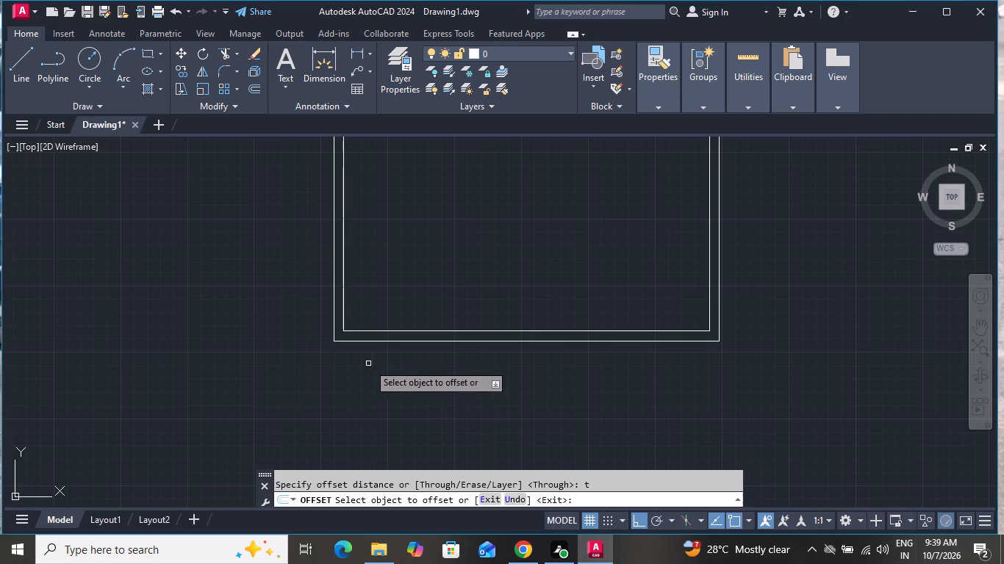
click(343, 313)
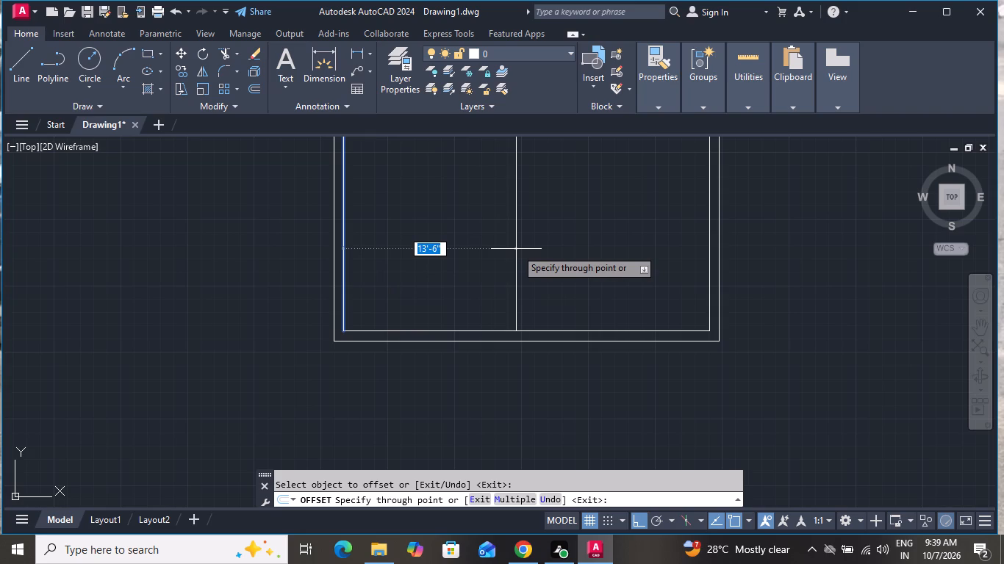
key(5)
key(apostrophe)
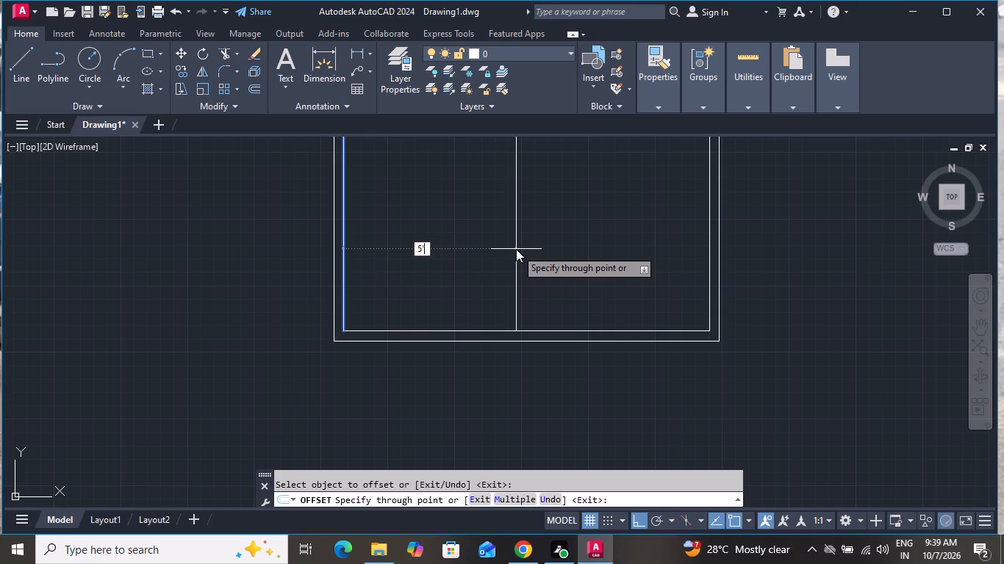
key(2)
key(shift+quotedbl)
key(Return)
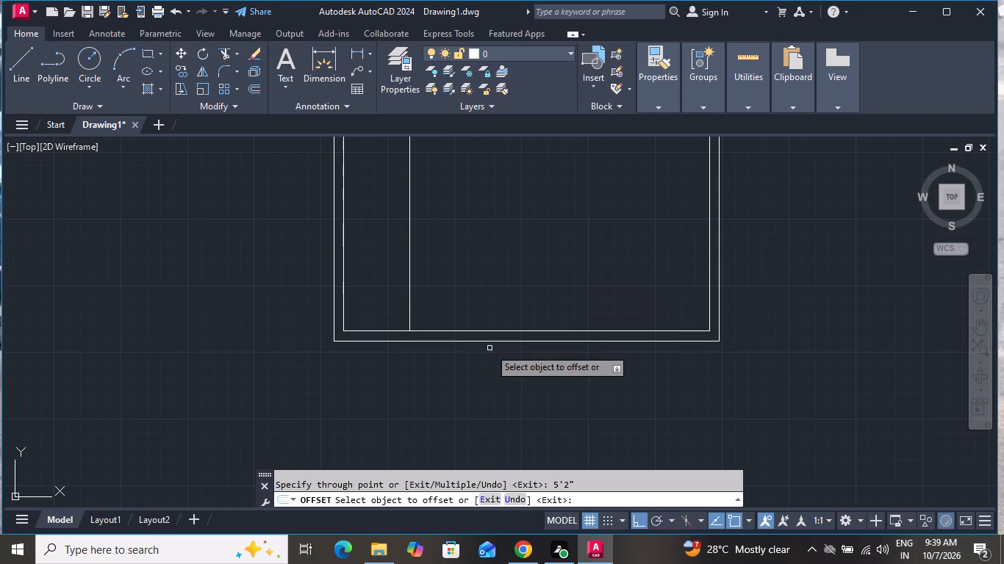
Offset the inner line of the bottom outer wall 7' upward.
click(370, 330)
text(7')
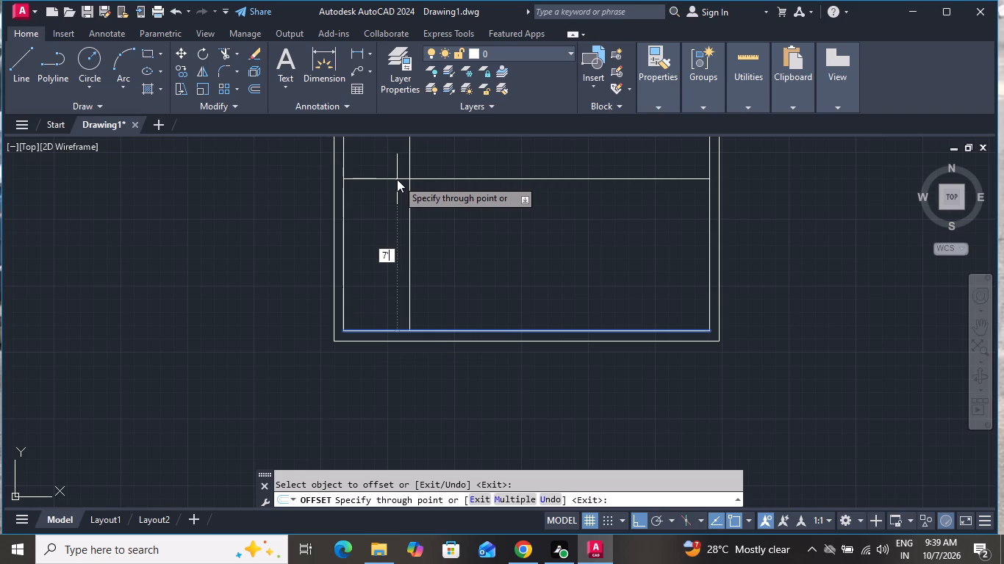
key(Return)
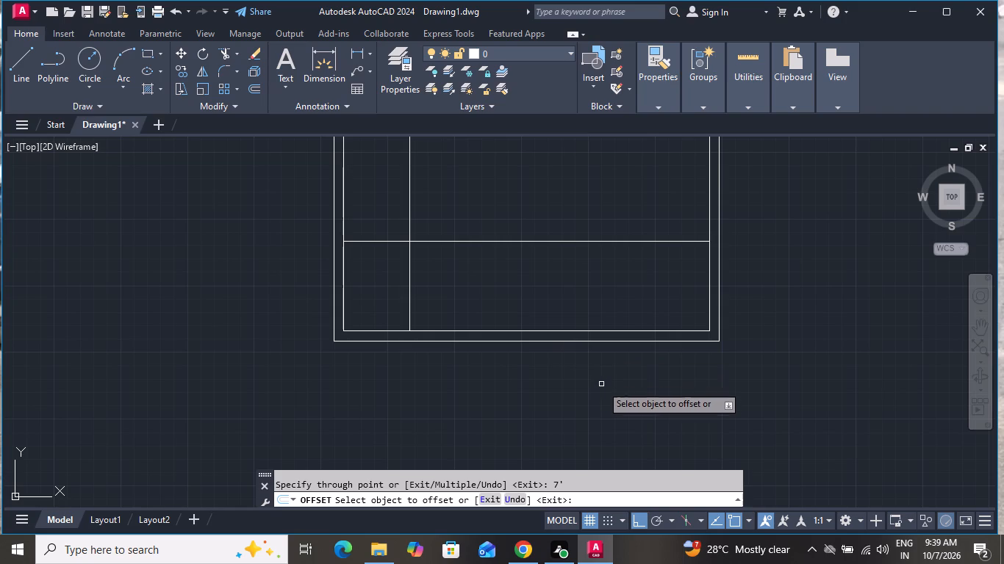
Offset the new vertical line 6" to the right and the new horizontal line 6" upward to give both partitions their thickness.
click(409, 305)
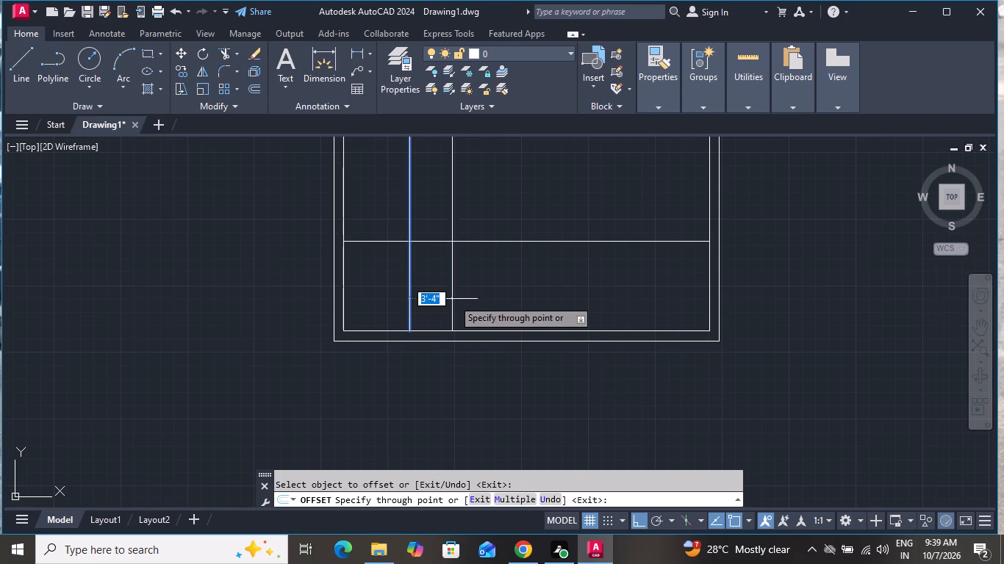
text(6")
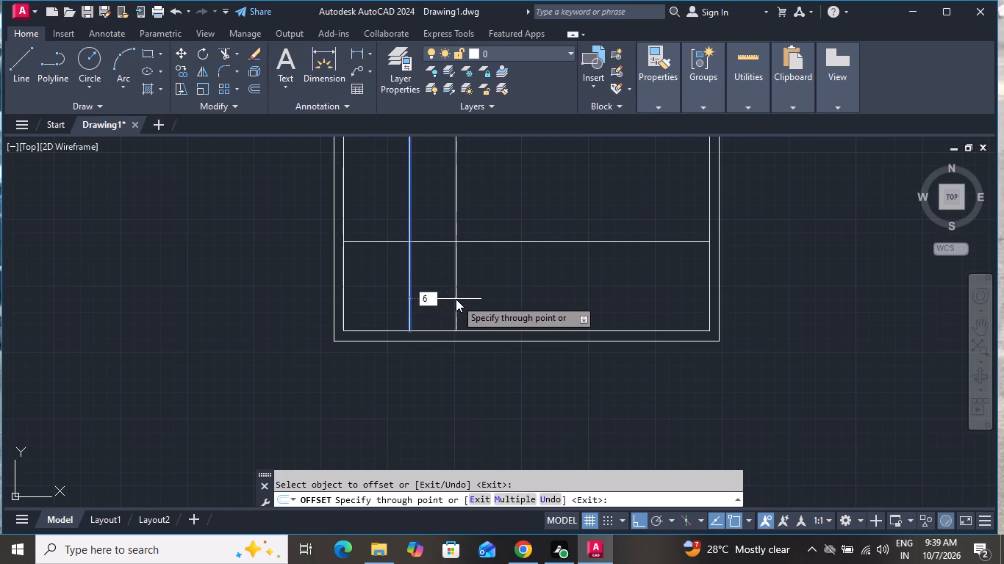
key(Return)
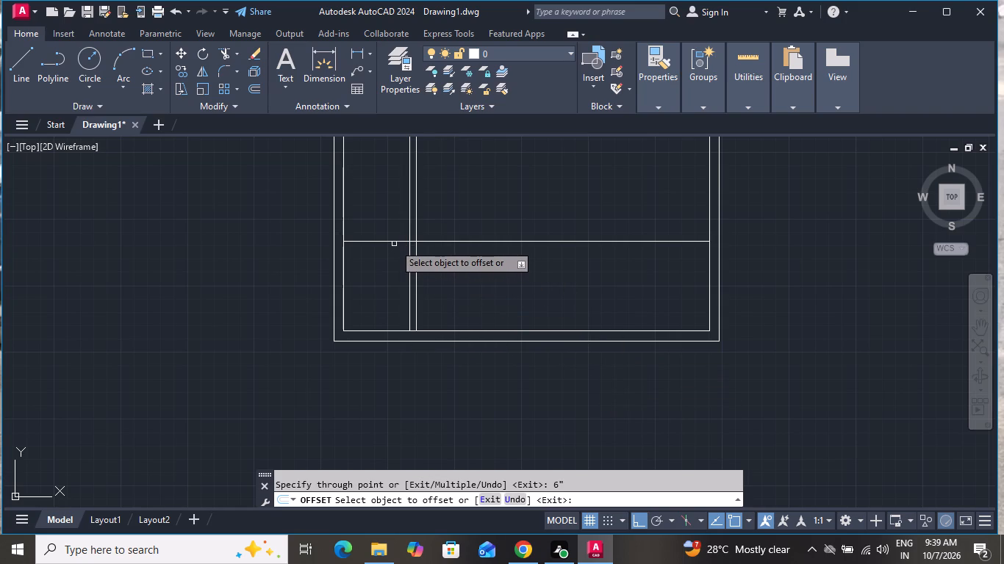
click(394, 244)
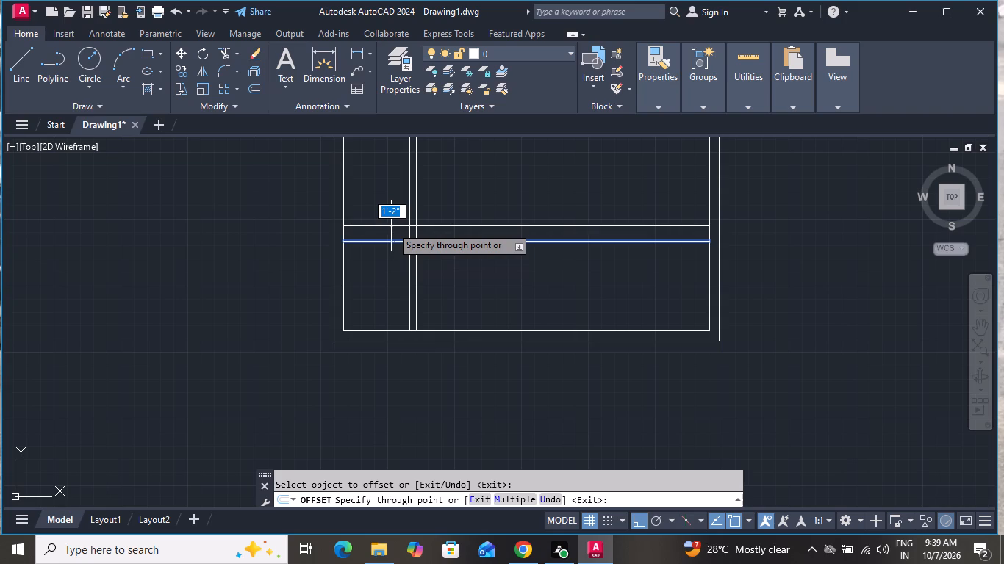
key(6)
key(shift+quotedbl)
key(Return)
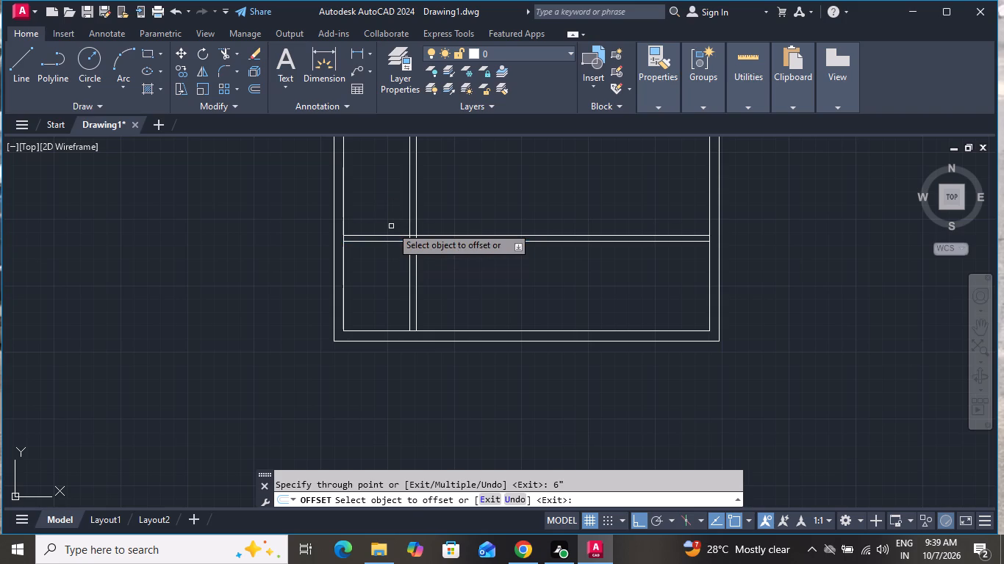
Create a second vertical partition by offsetting the first one's right line 11' to the right, and that new line a further 6".
click(416, 293)
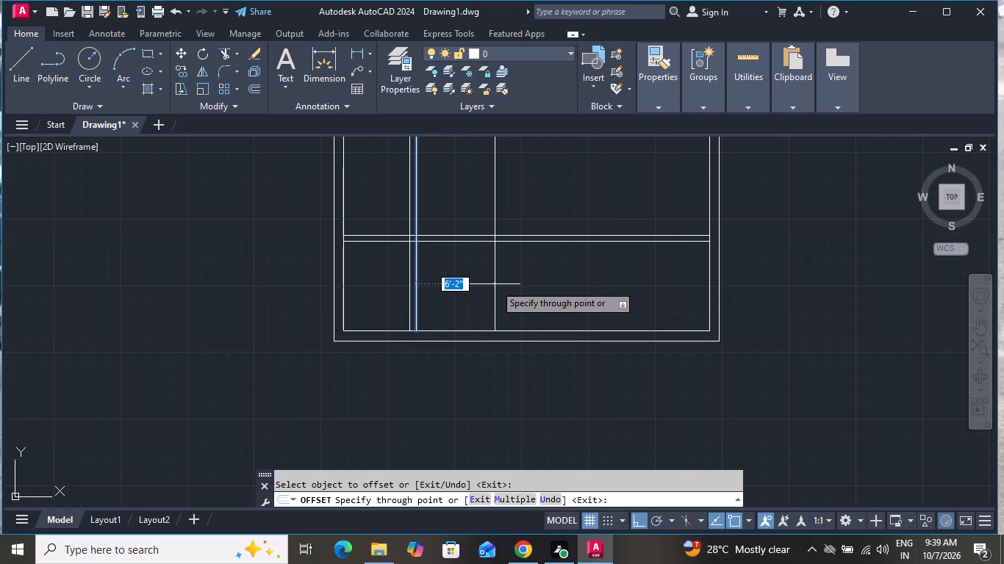
text(11)
key(apostrophe)
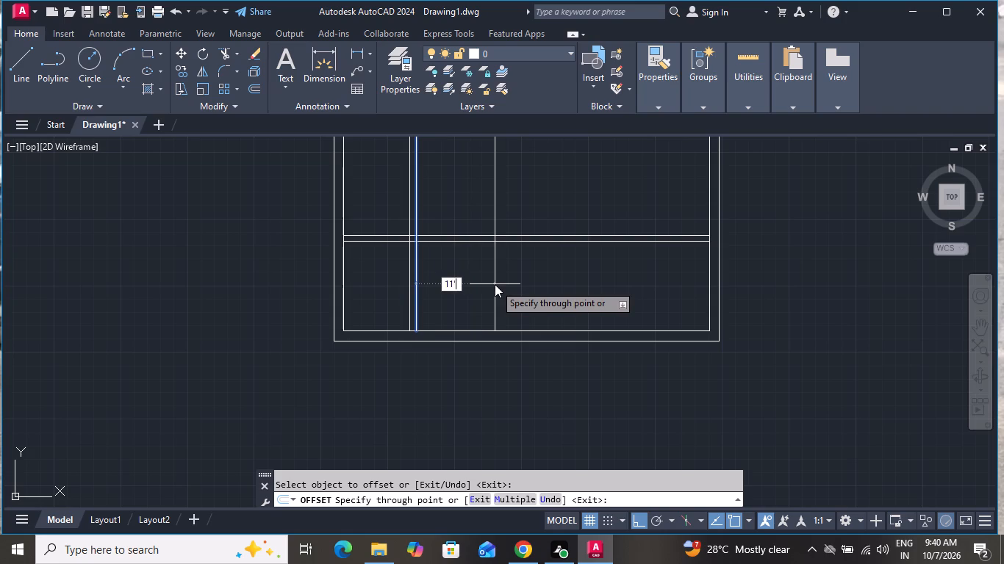
key(Return)
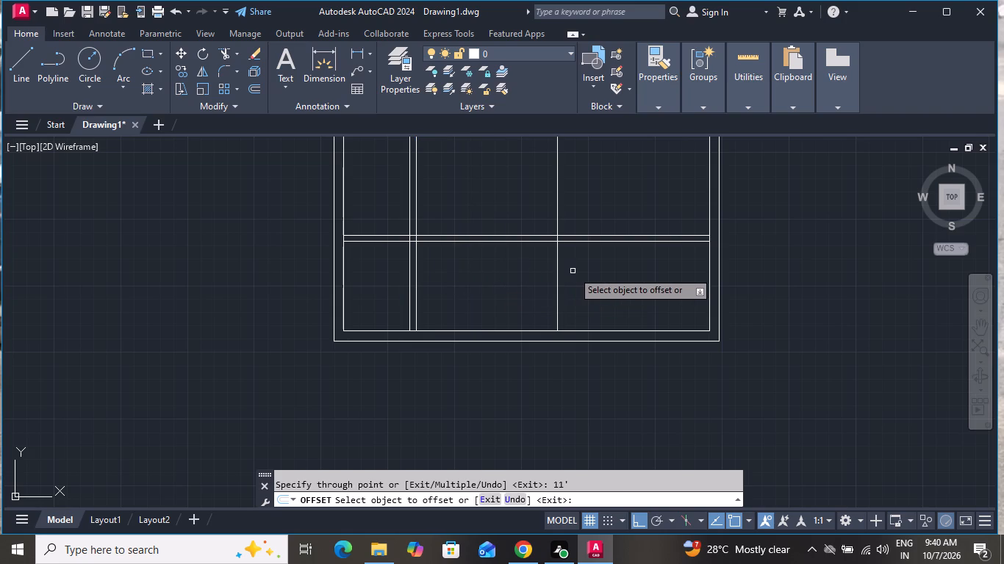
click(556, 278)
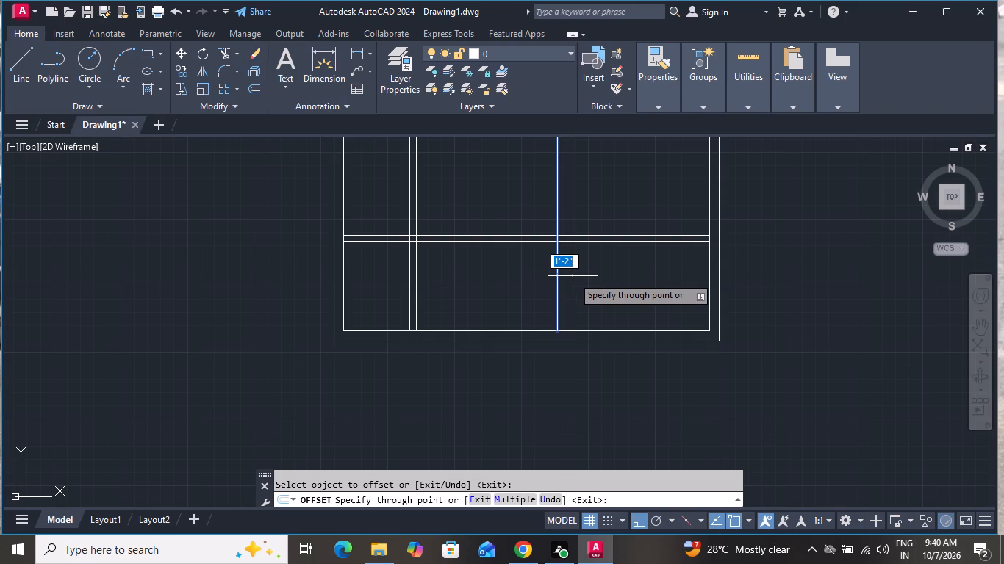
key(6)
key(shift+quotedbl)
key(Return)
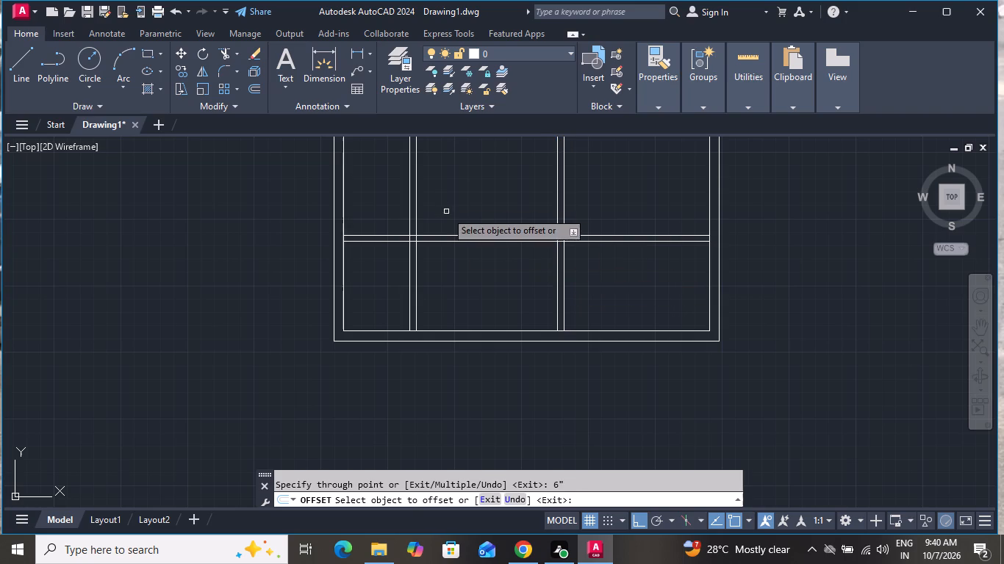
Create another horizontal partition by offsetting the bottom wall's inner line 10' upward, and that new line a further 6".
click(506, 333)
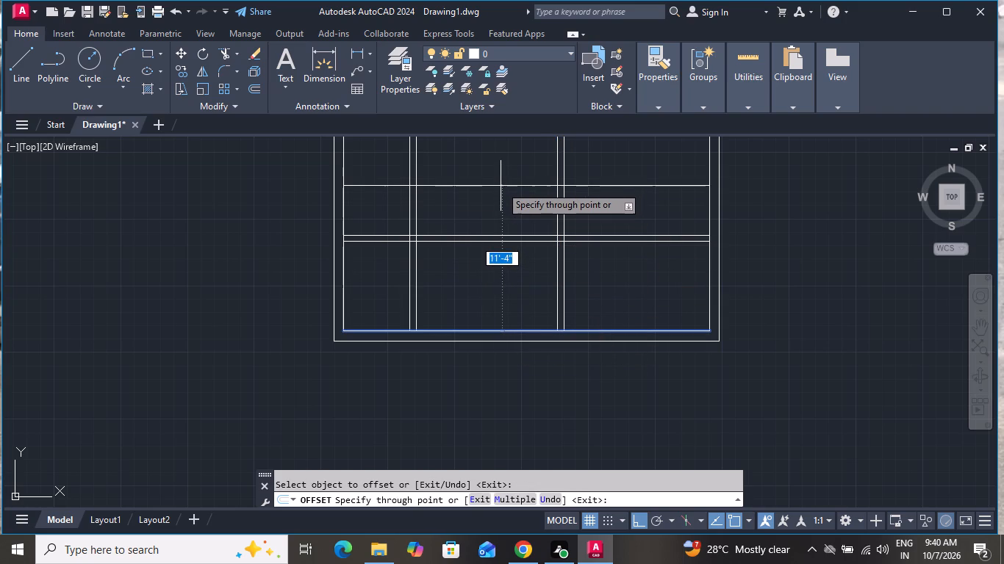
text(1o)
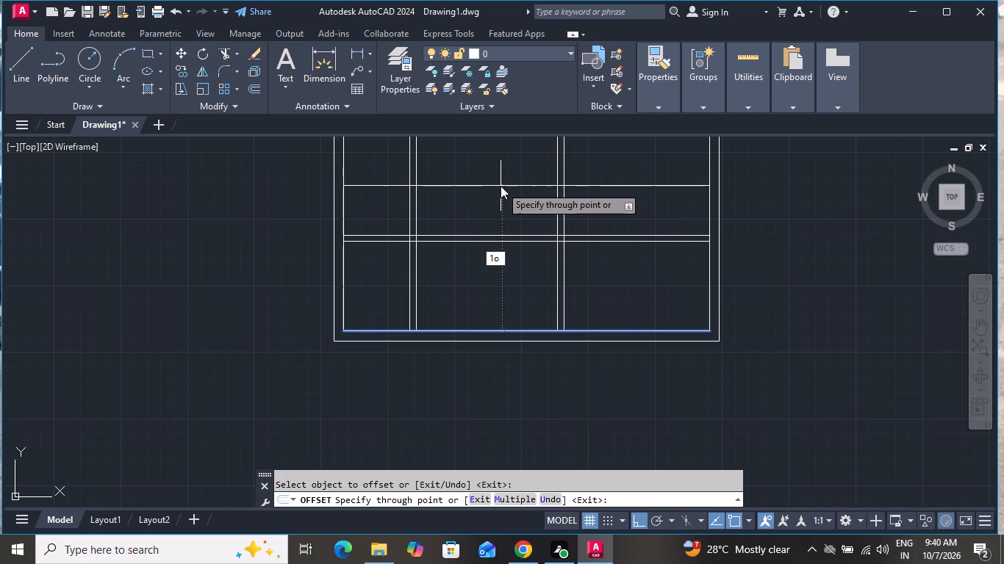
key(BackSpace)
text(0')
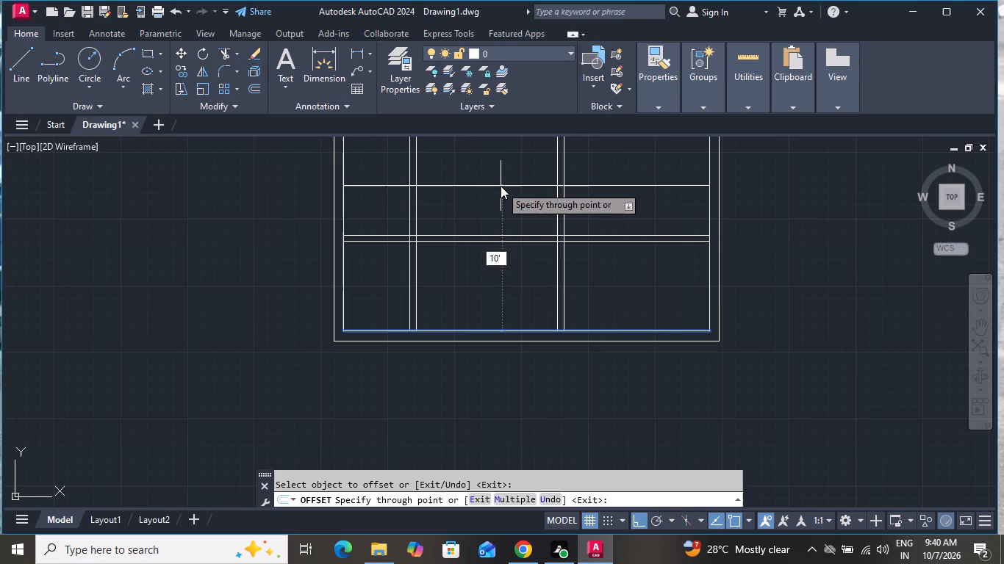
key(Return)
click(519, 203)
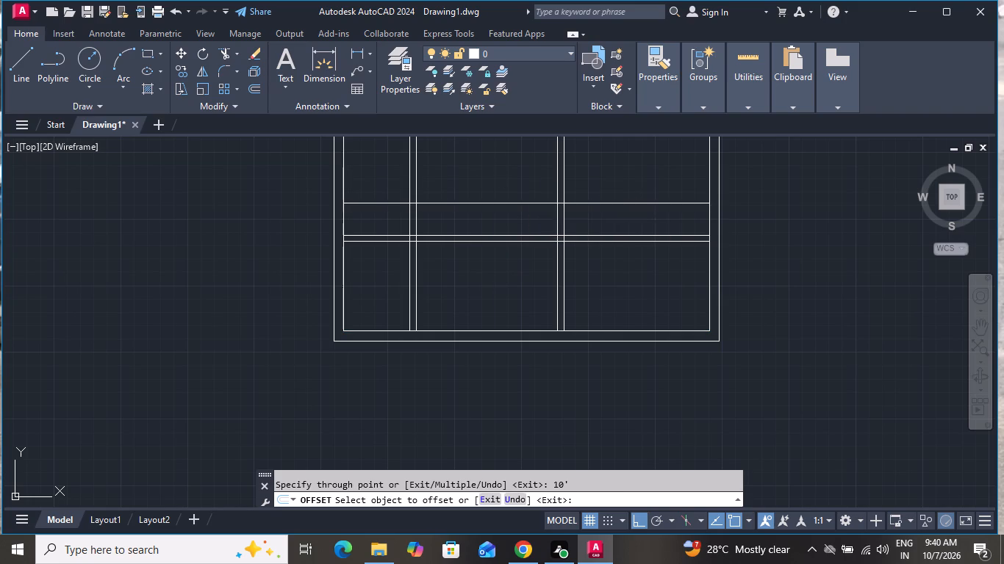
text(6")
key(Return)
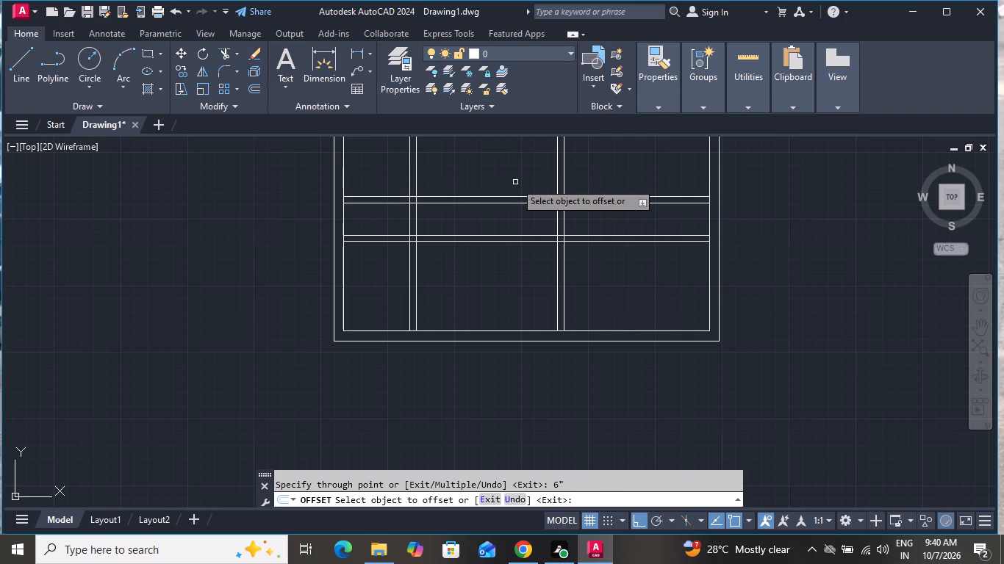
right_click(515, 182)
click(526, 193)
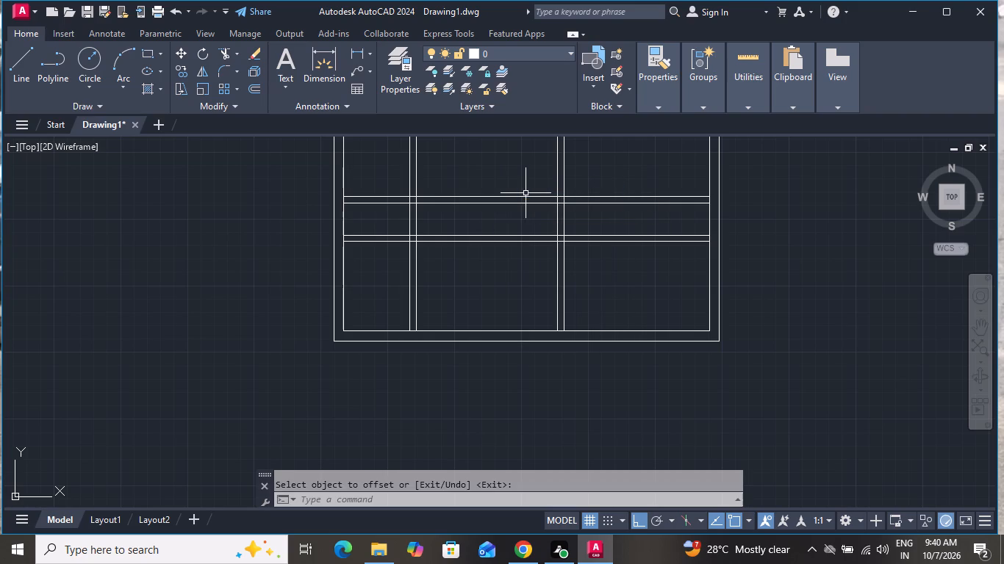
Trim the lower horizontal partition's lines between the two vertical partitions and from the second one to the right outer wall.
text(tr)
key(space)
key(space)
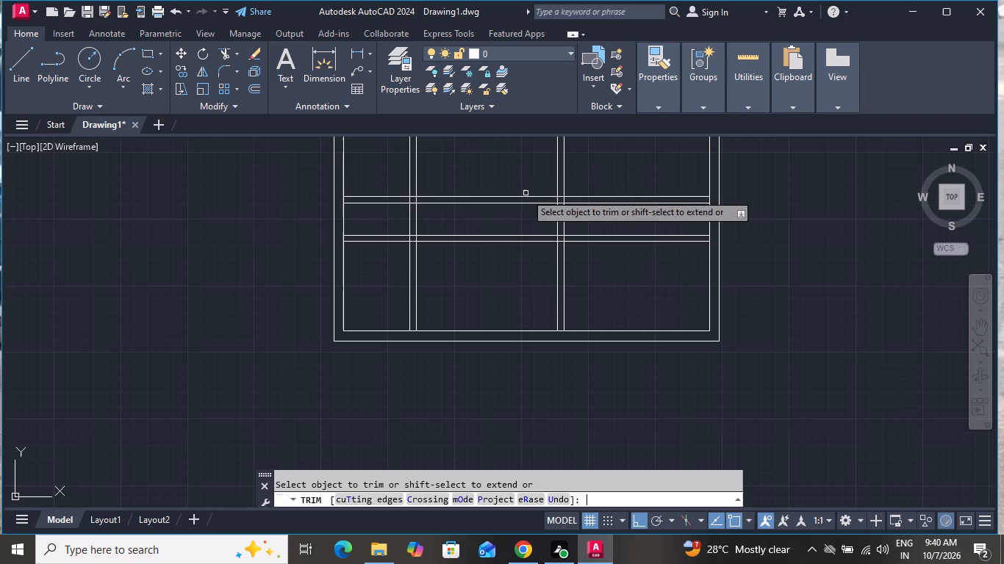
click(515, 223)
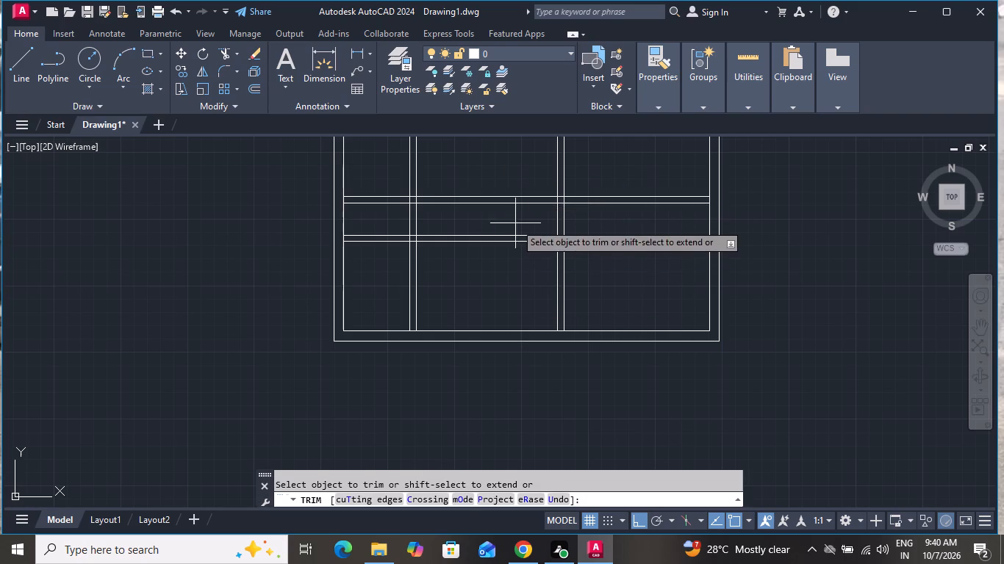
click(514, 282)
click(369, 164)
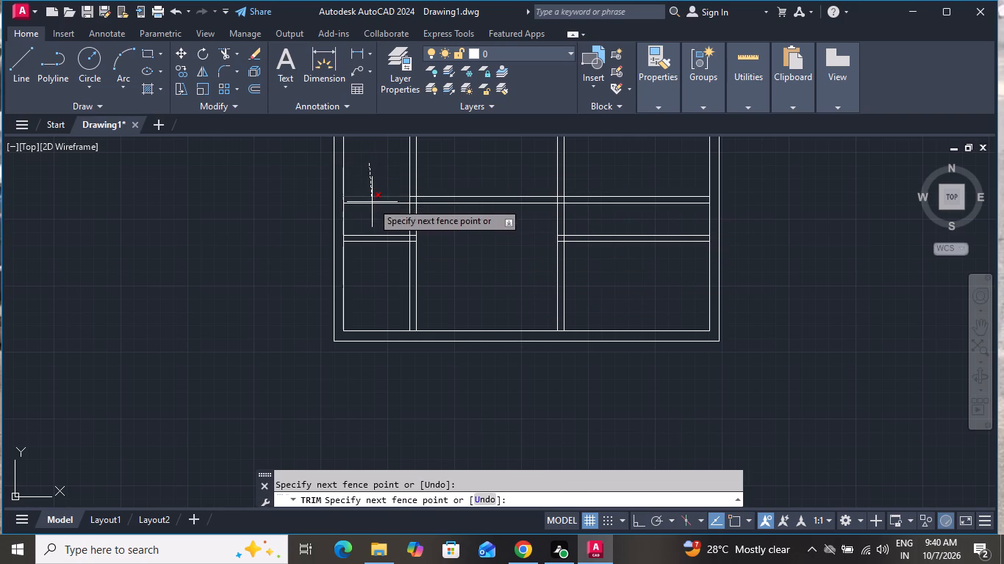
click(377, 157)
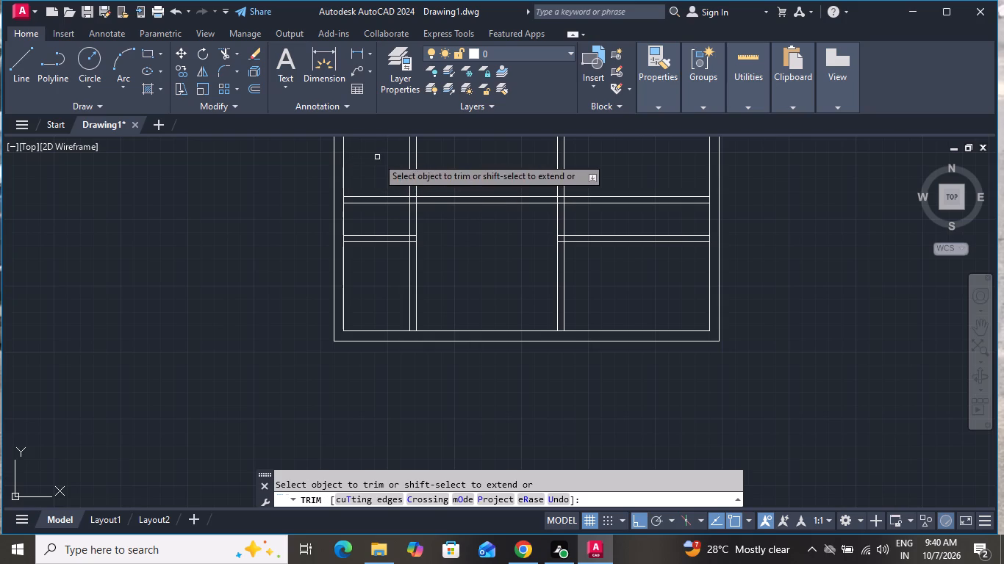
click(640, 218)
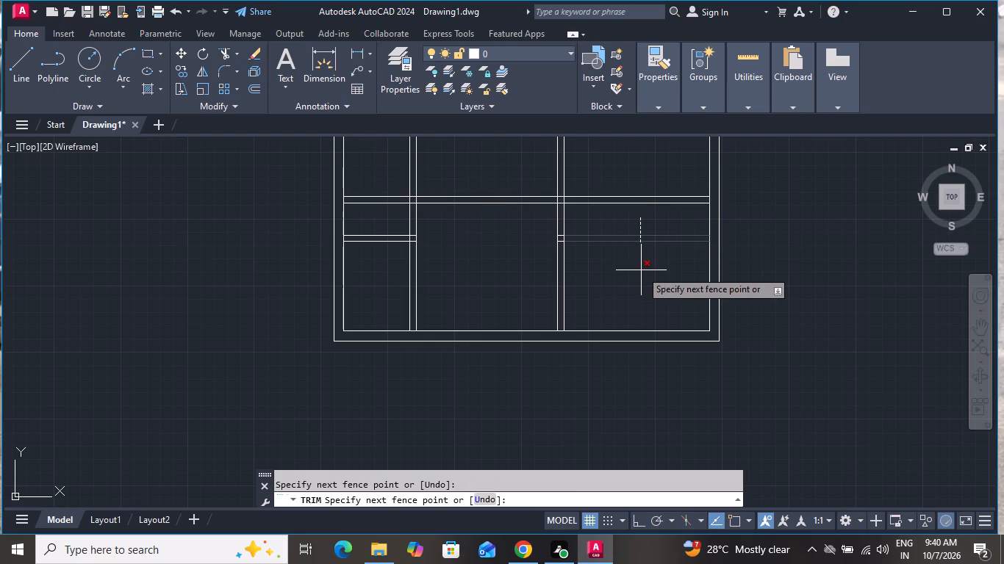
click(641, 270)
Trim the leftover lower-partition line stubs between the two lines of the second vertical partition.
scroll(559, 238, up, 1)
scroll(559, 238, down, 1)
scroll(559, 238, up, 1)
scroll(559, 238, down, 1)
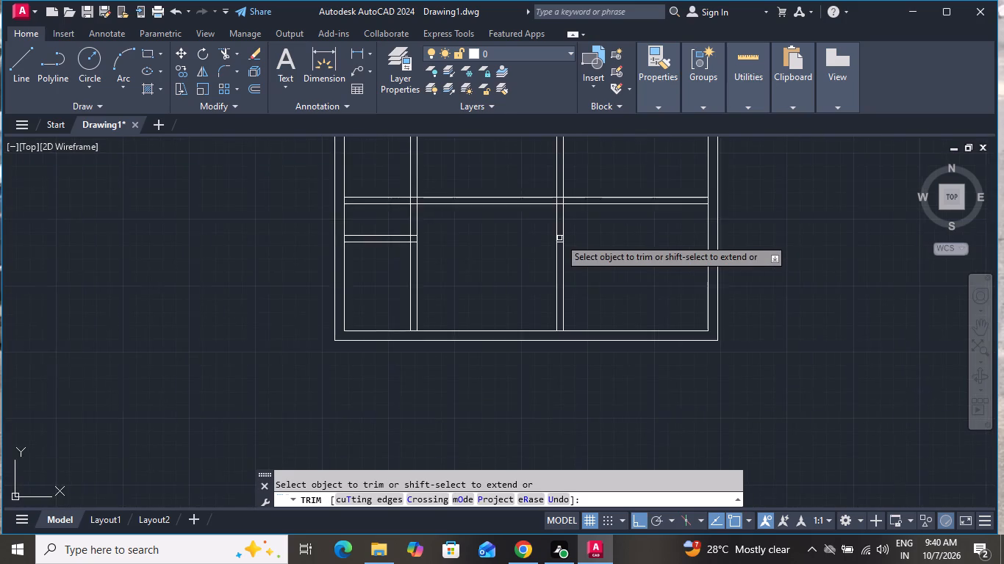
scroll(559, 238, up, 4)
click(556, 198)
click(565, 303)
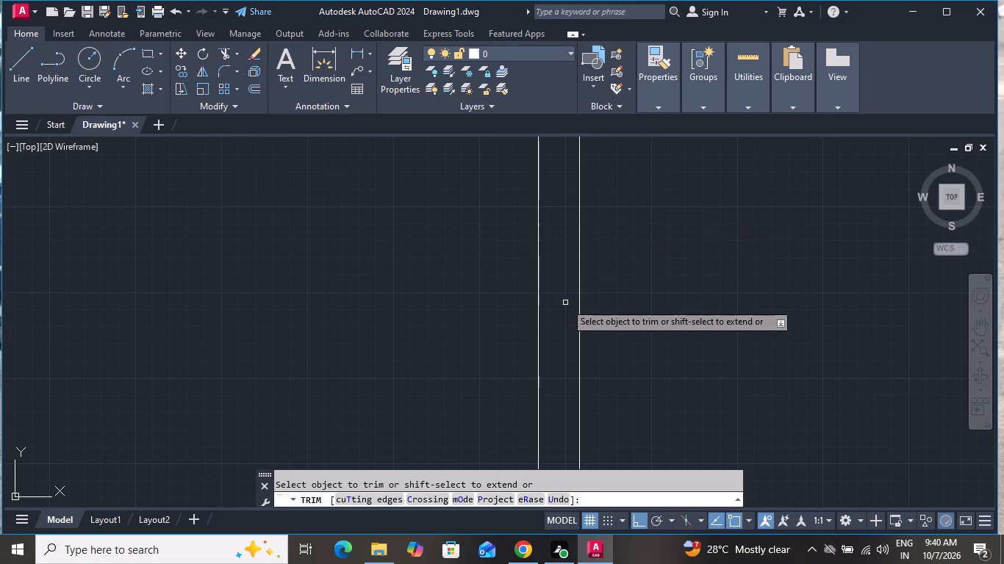
scroll(565, 303, down, 2)
scroll(565, 303, up, 1)
scroll(565, 303, down, 1)
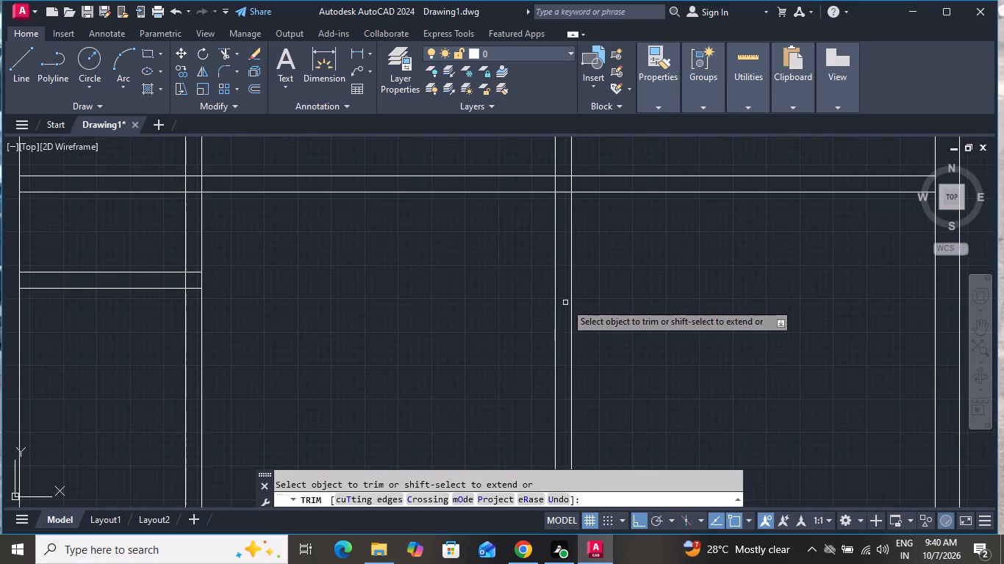
scroll(565, 303, up, 1)
scroll(565, 303, down, 3)
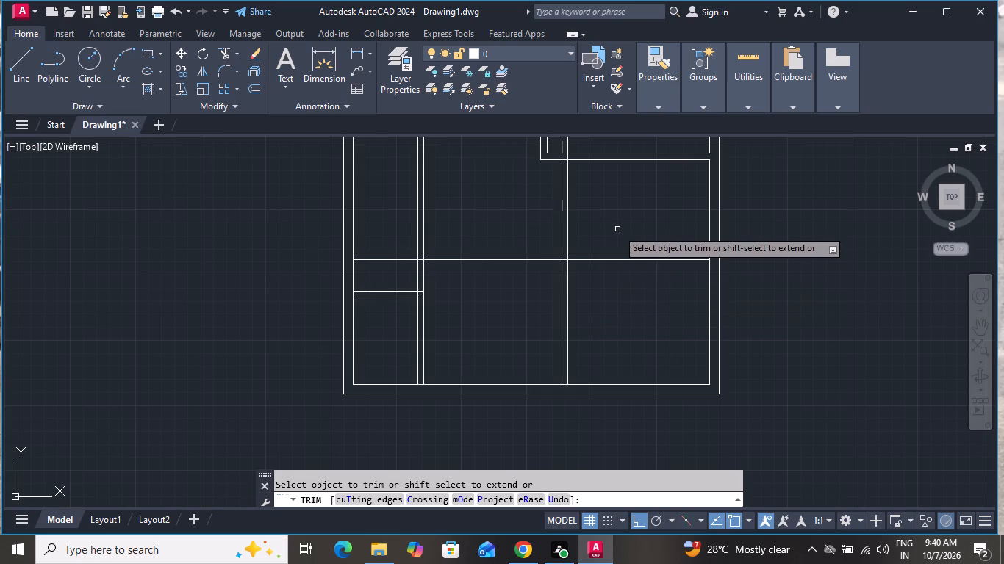
Trim the upper horizontal partition's lines from the second vertical partition to the right outer wall, and open their T-junction.
click(617, 229)
click(616, 305)
scroll(548, 234, up, 2)
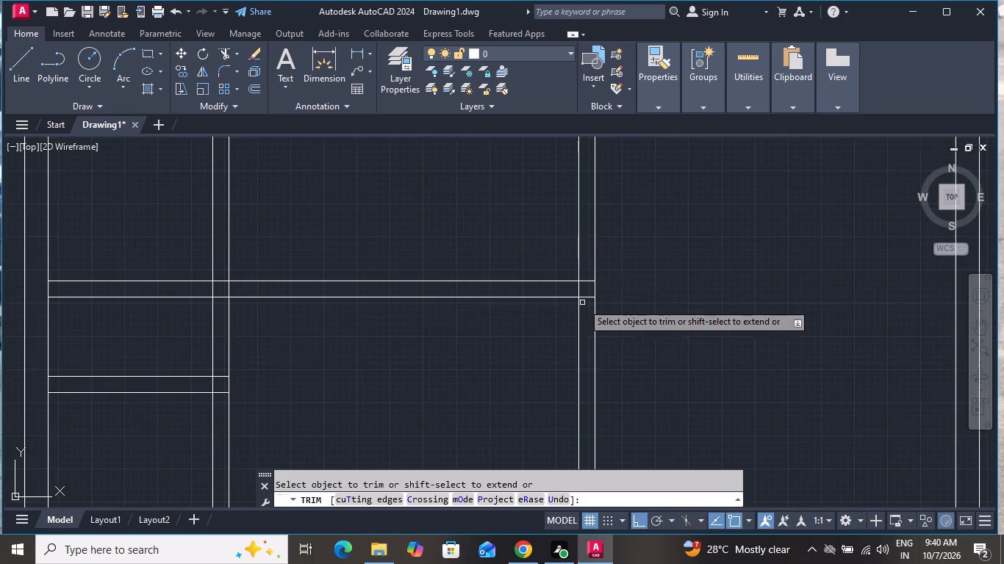
scroll(582, 303, up, 4)
click(599, 142)
click(600, 329)
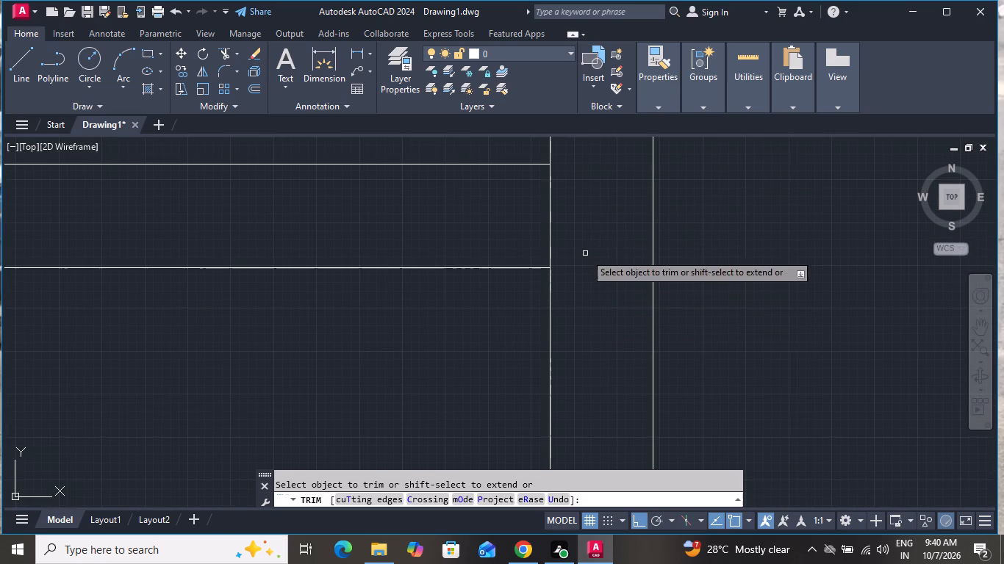
click(577, 206)
click(497, 220)
Trim away all overlapping lines inside the crossing of the first vertical partition and the upper horizontal partition.
scroll(520, 269, down, 2)
scroll(521, 270, up, 1)
scroll(542, 279, down, 3)
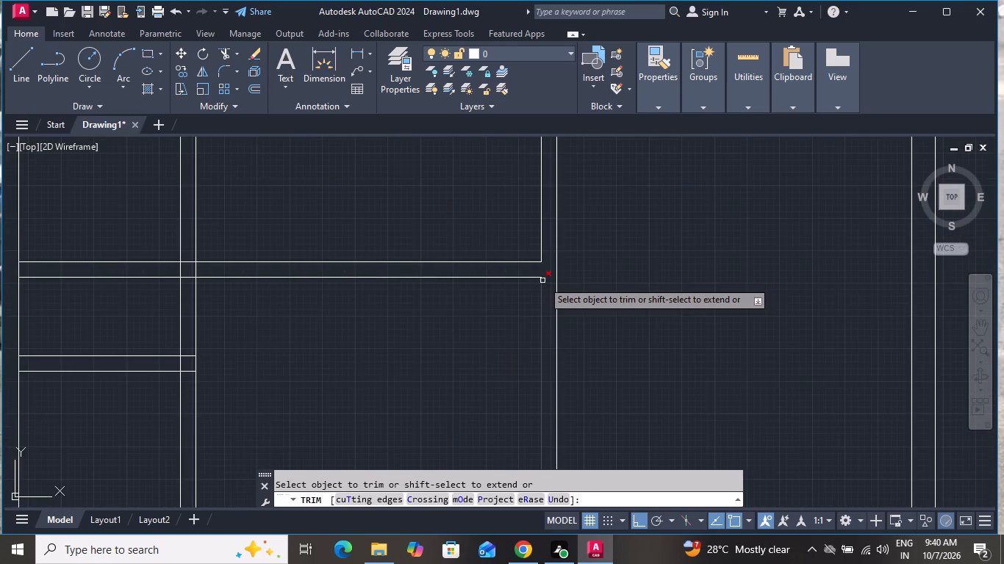
scroll(542, 281, down, 1)
scroll(316, 301, up, 3)
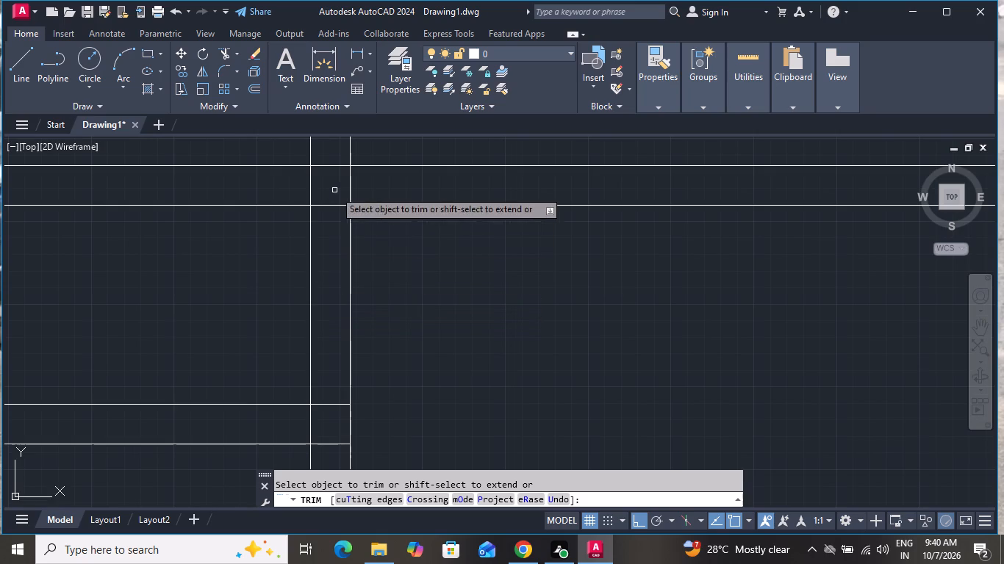
click(343, 156)
click(331, 253)
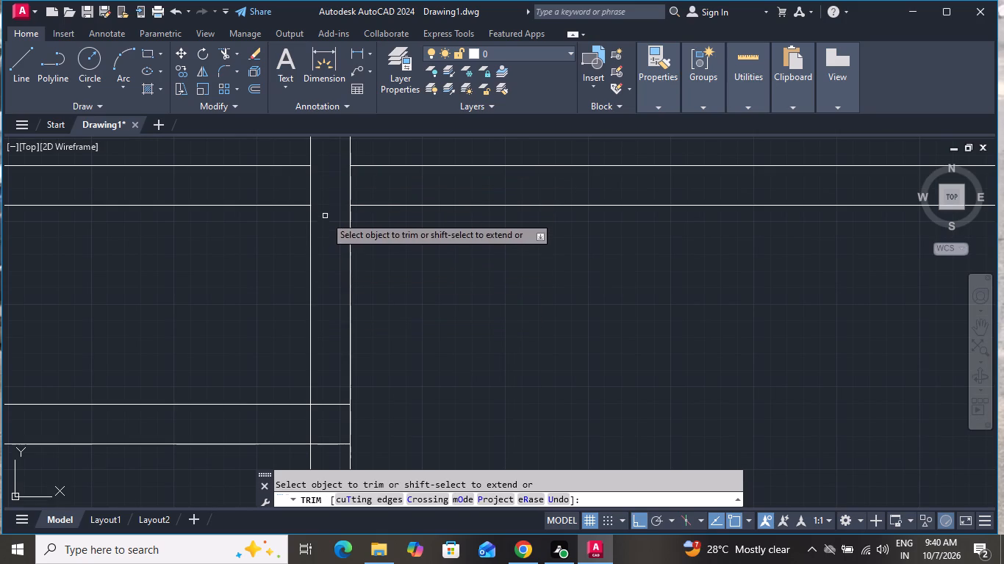
click(272, 178)
click(365, 178)
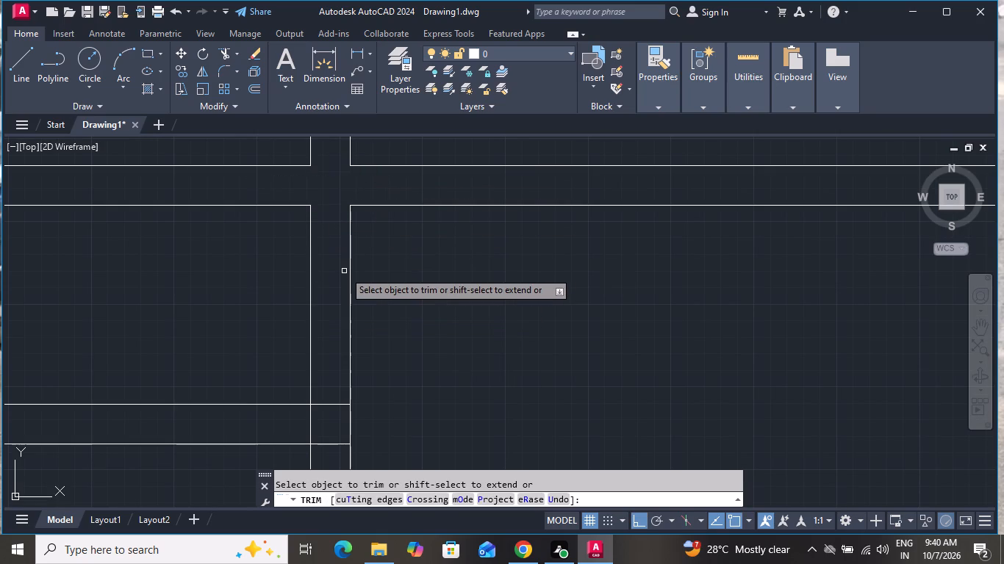
Trim the overlapping lines where the lower horizontal partition meets the first vertical partition, leaving an open T-junction.
scroll(344, 271, down, 2)
scroll(340, 320, up, 3)
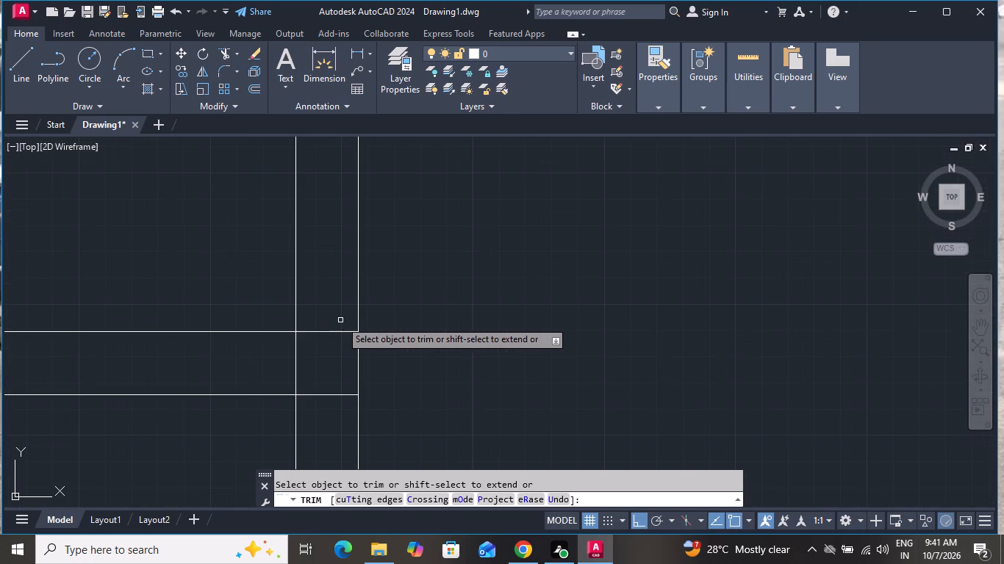
click(322, 294)
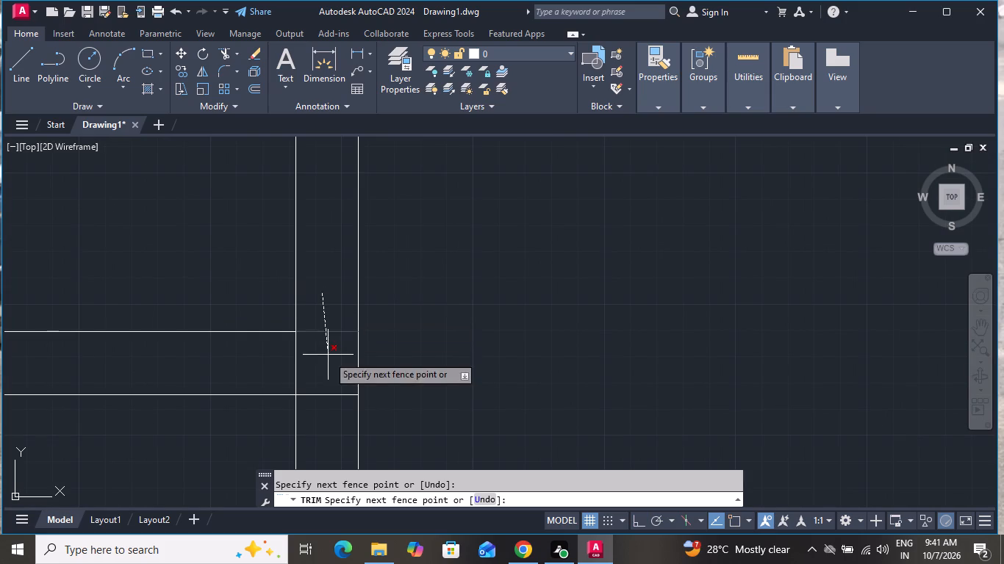
click(327, 435)
click(320, 355)
click(290, 360)
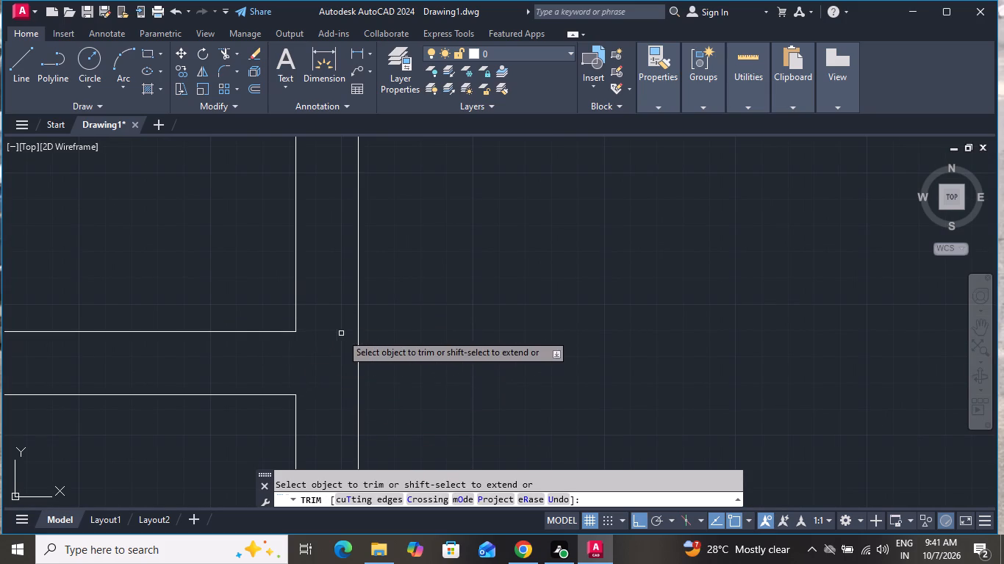
scroll(346, 330, down, 1)
scroll(346, 330, up, 1)
scroll(346, 330, down, 5)
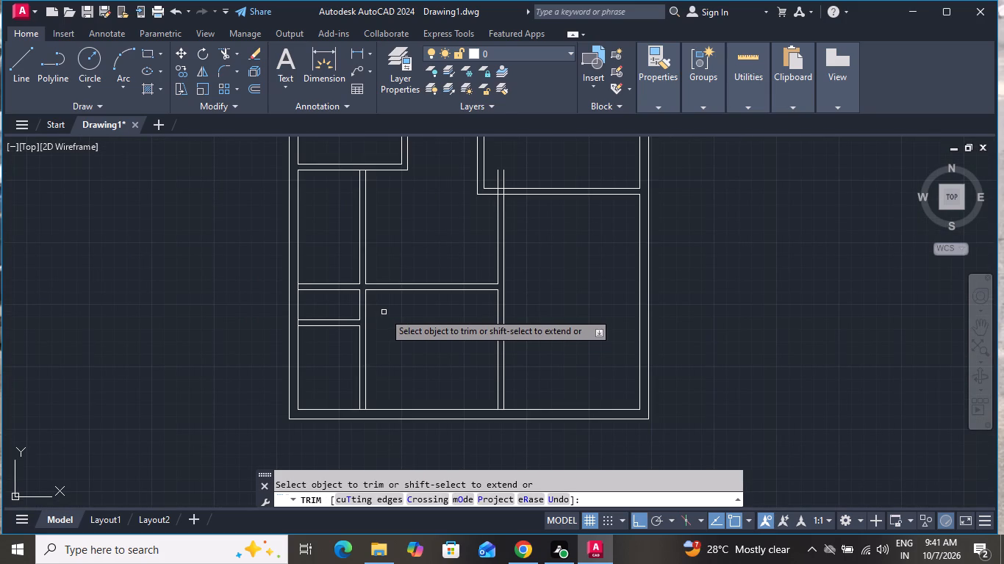
key(Escape)
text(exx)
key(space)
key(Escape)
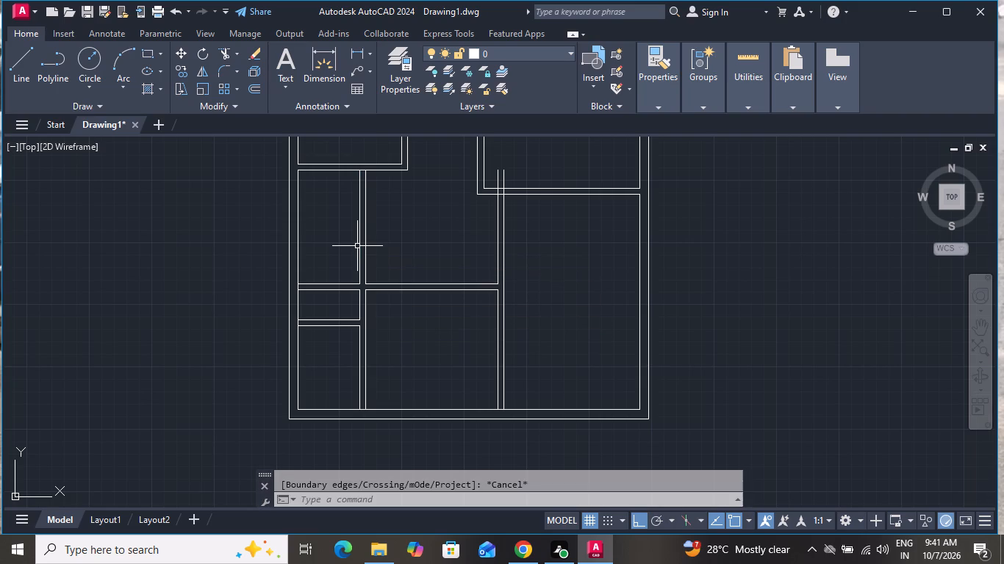
Extend the short left part of the upper horizontal partition's top line across the gap at the first vertical partition.
text(ex)
key(space)
key(space)
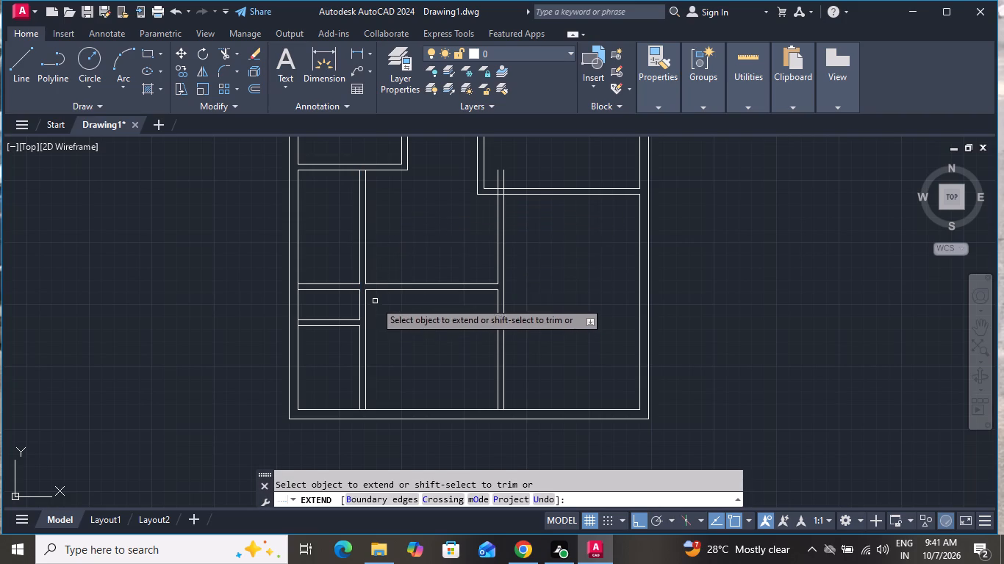
scroll(355, 278, up, 1)
scroll(355, 278, down, 1)
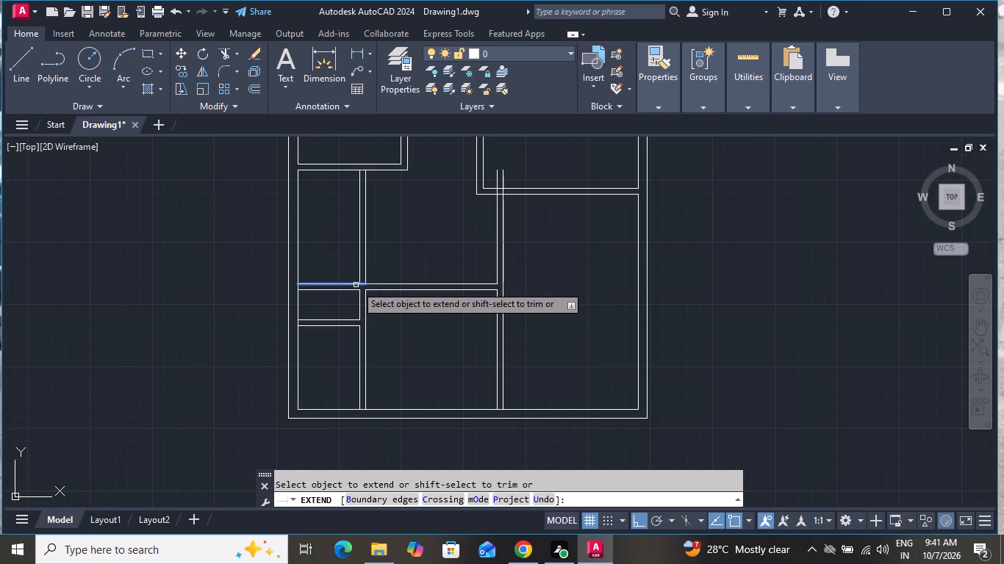
click(356, 285)
right_click(312, 247)
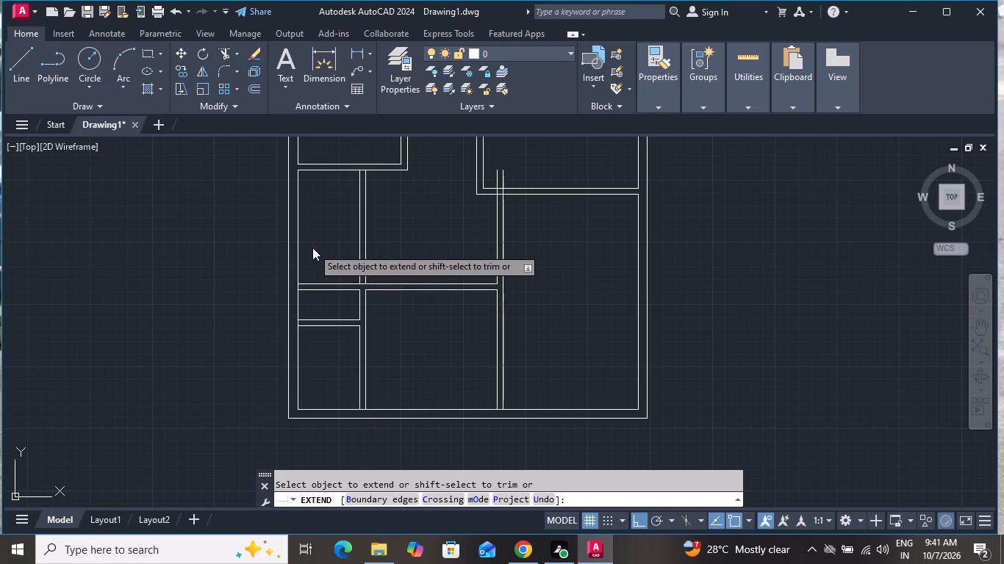
click(335, 266)
Trim both lines of the first vertical partition above the upper horizontal partition.
text(tr)
key(space)
key(space)
click(437, 209)
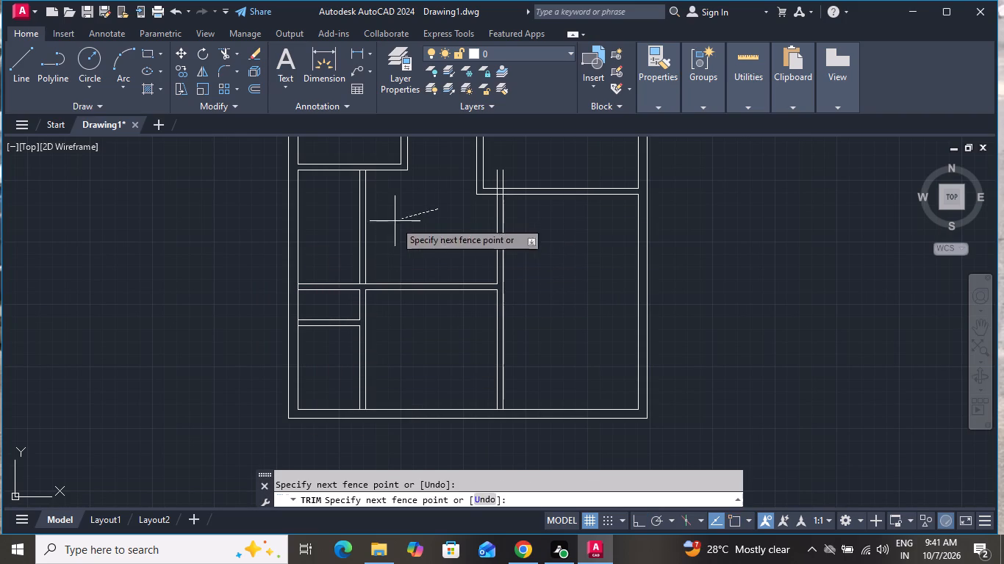
click(335, 238)
scroll(365, 233, down, 2)
right_click(388, 235)
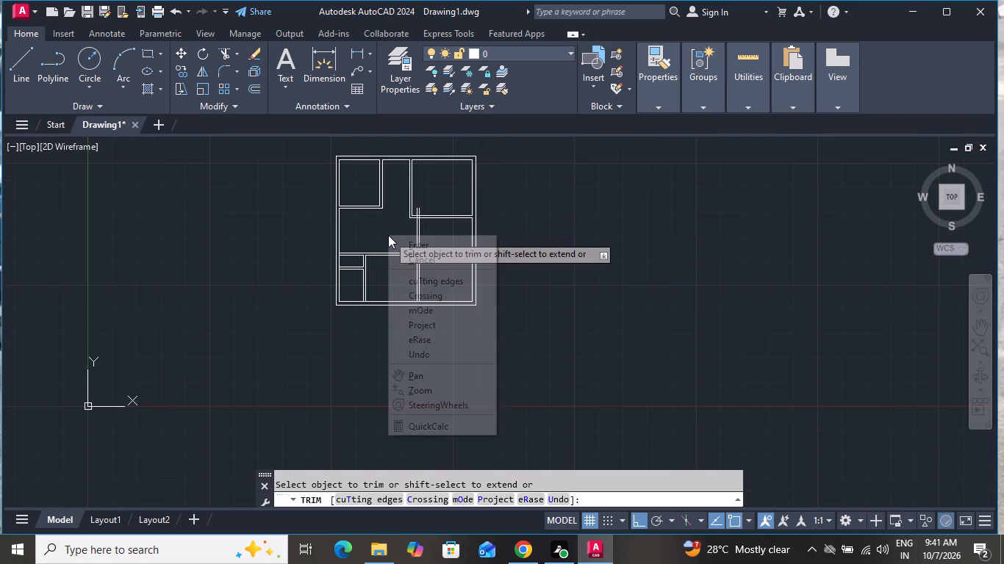
click(395, 198)
Trim the second vertical partition's lines above the upper-right room's bottom partition and open the T-junction between them.
scroll(428, 205, up, 2)
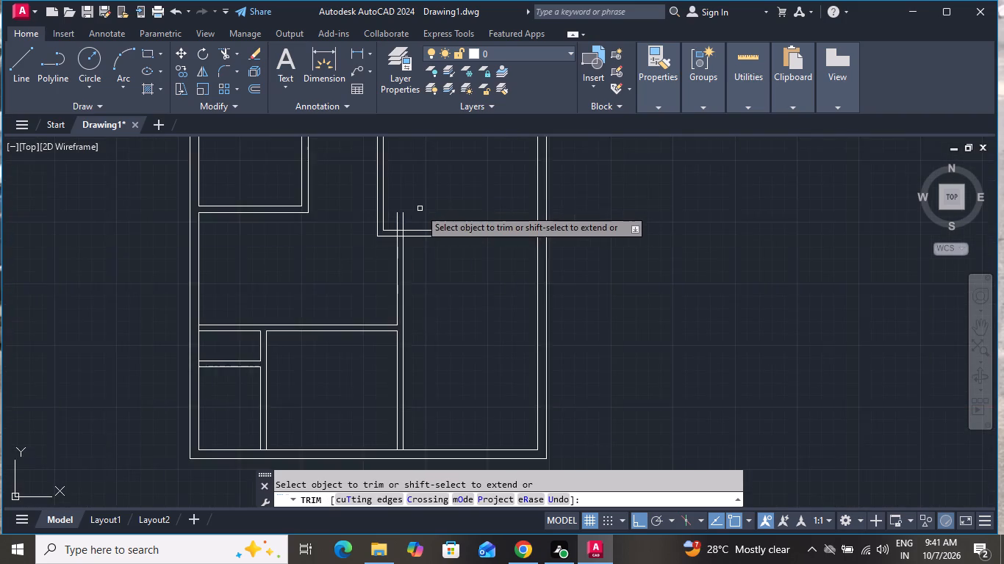
scroll(412, 209, up, 3)
click(384, 250)
click(314, 281)
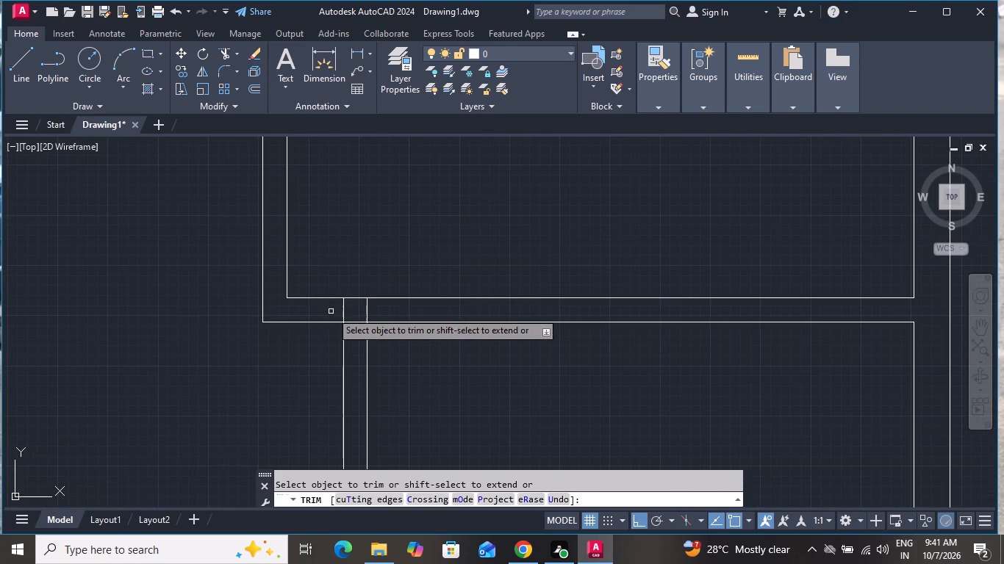
click(331, 311)
click(377, 316)
click(351, 308)
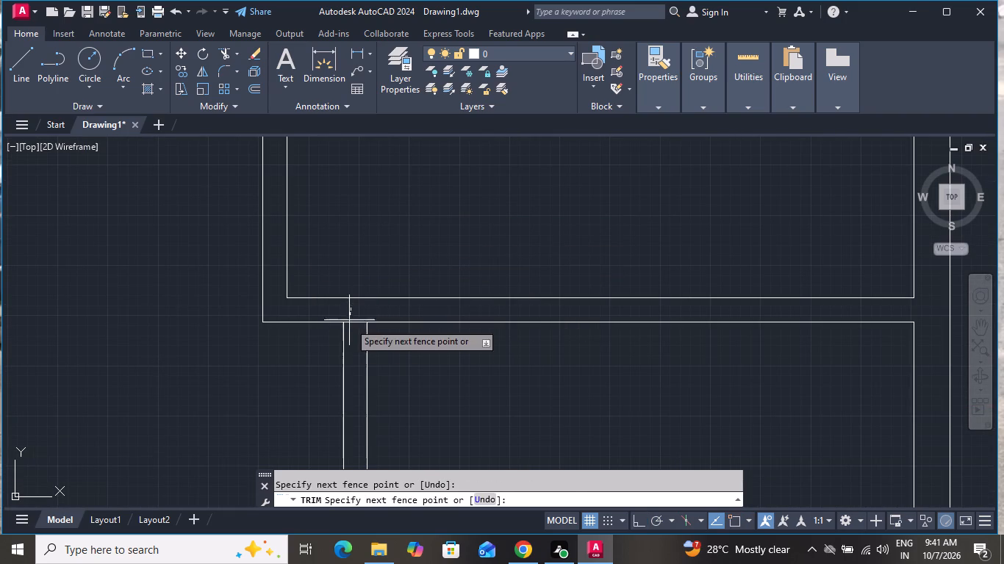
click(349, 339)
right_click(349, 215)
click(365, 244)
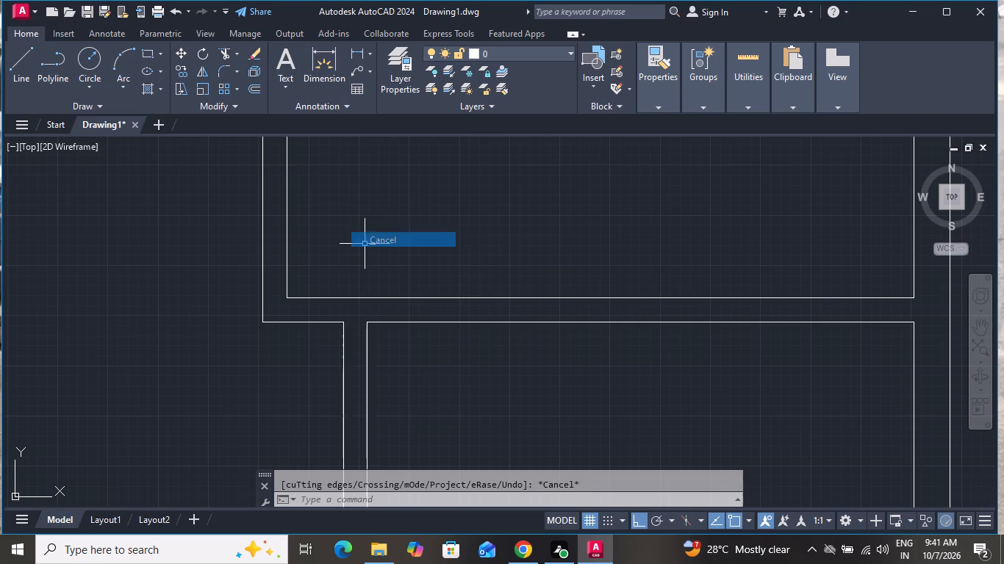
Offset the lower line of the upper-right room's bottom partition 8'4" downward.
scroll(365, 244, down, 4)
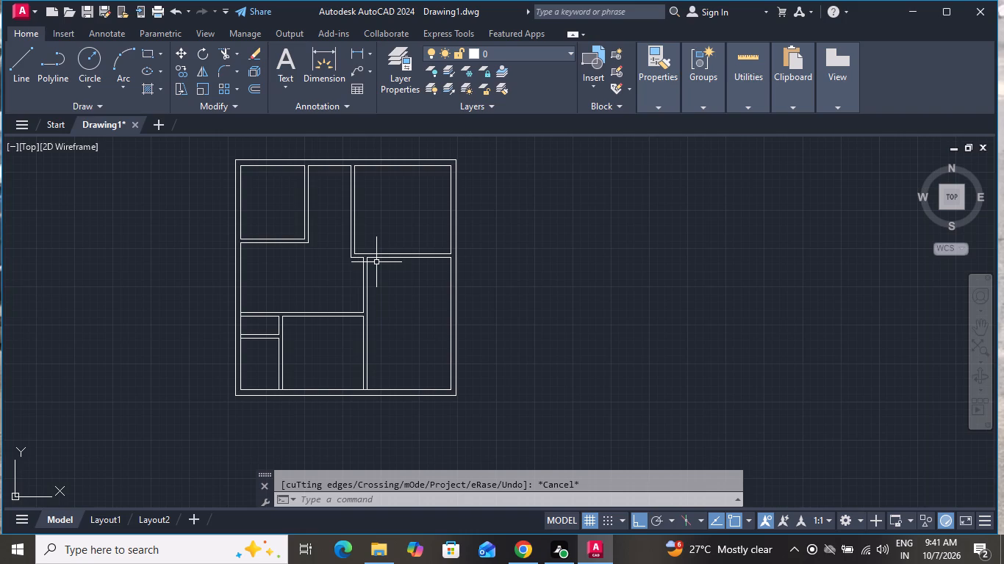
text(o)
key(space)
text(8')
key(4)
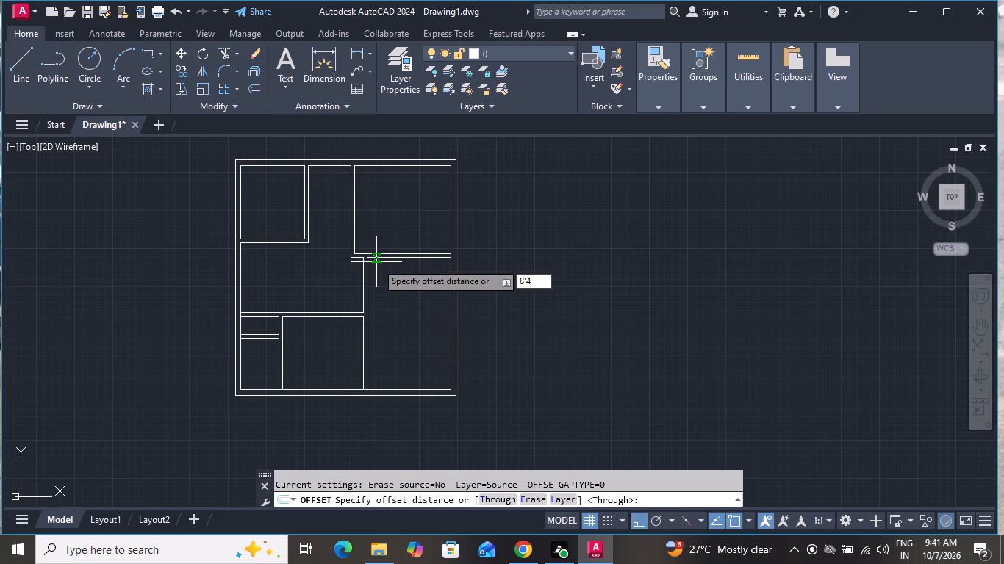
key(shift+quotedbl)
key(space)
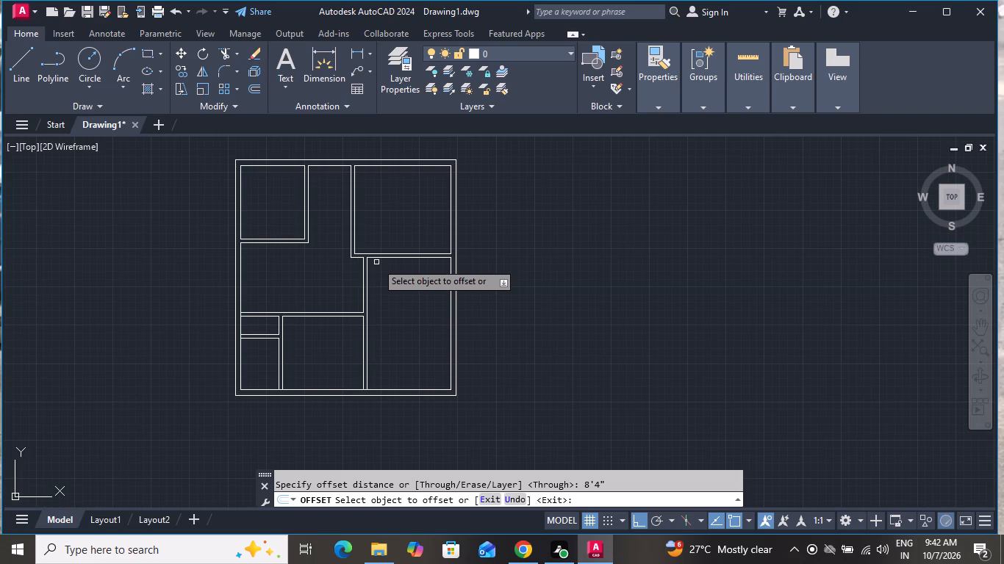
click(392, 258)
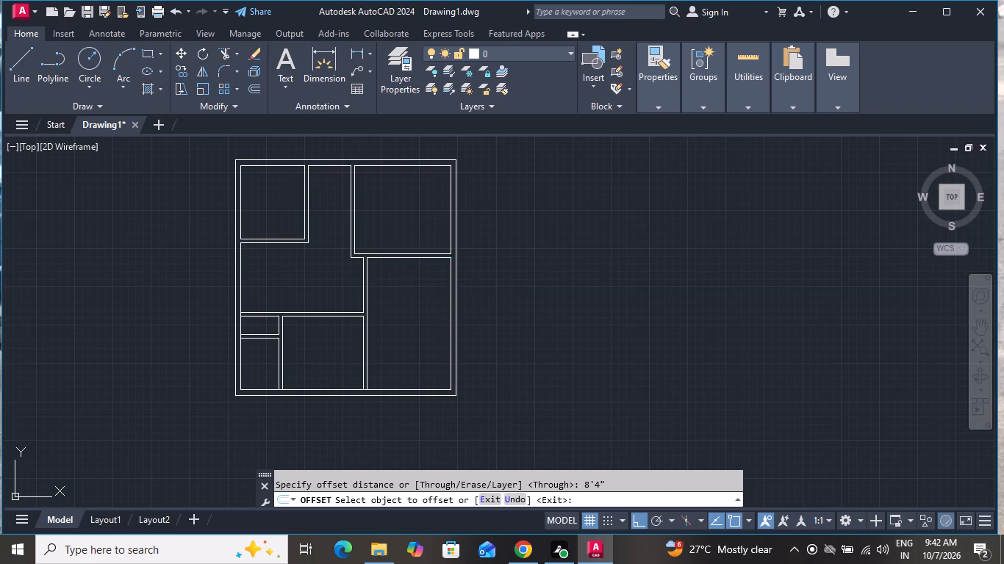
click(409, 381)
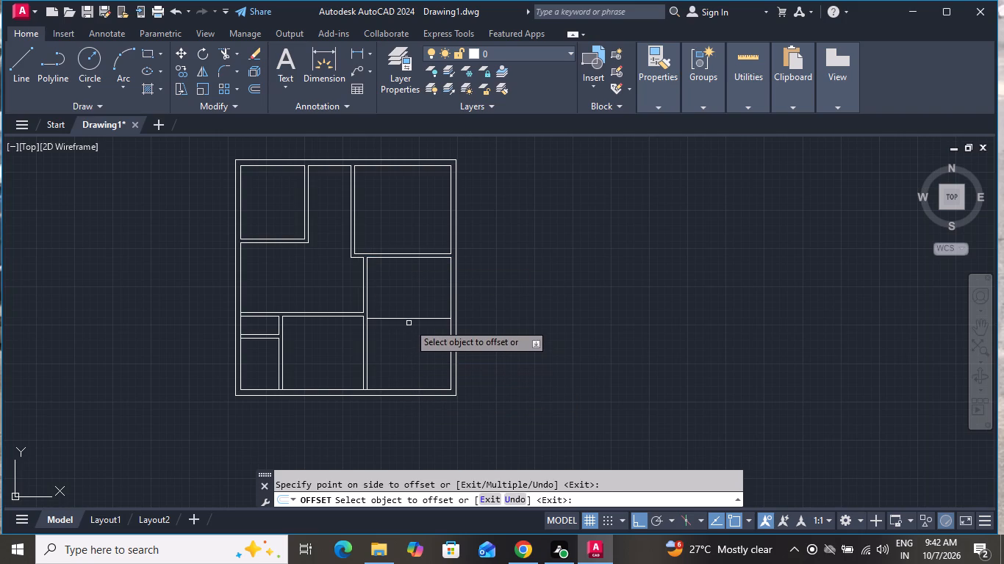
key(Escape)
Offset that new horizontal line a further 6" downward to complete the partition between the two lower-right rooms.
text(o 6)
key(shift+quotedbl)
key(Return)
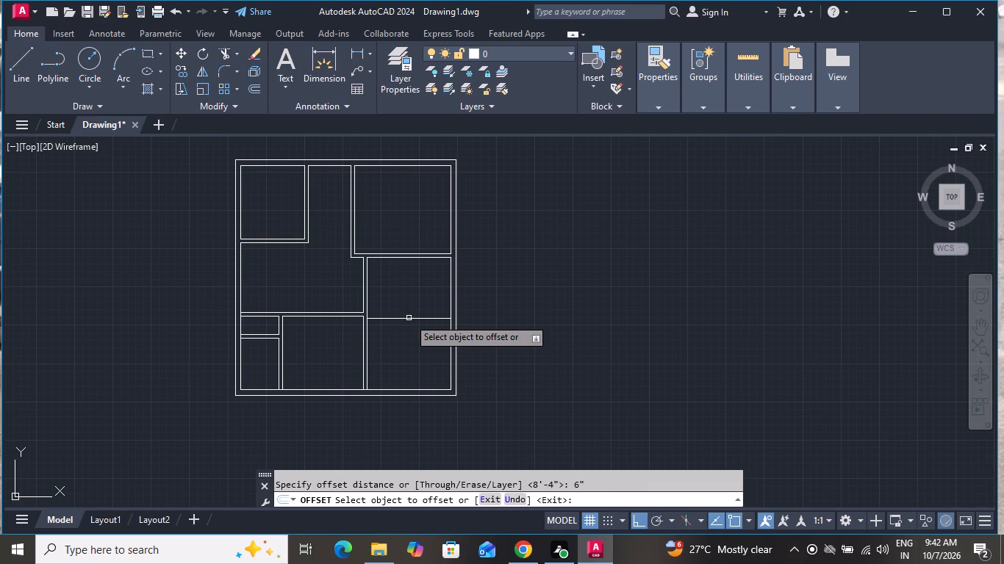
click(409, 318)
click(409, 334)
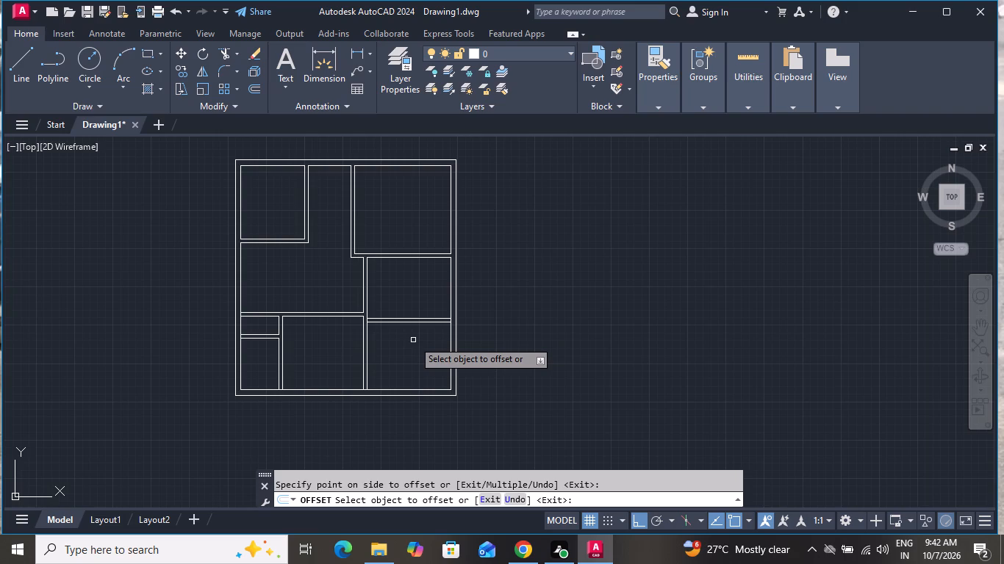
right_click(413, 340)
click(427, 364)
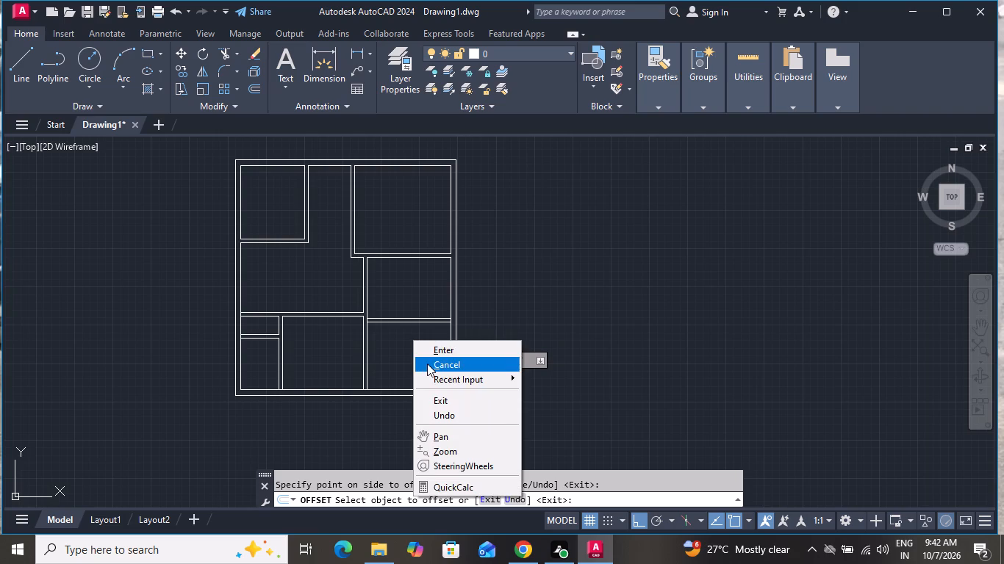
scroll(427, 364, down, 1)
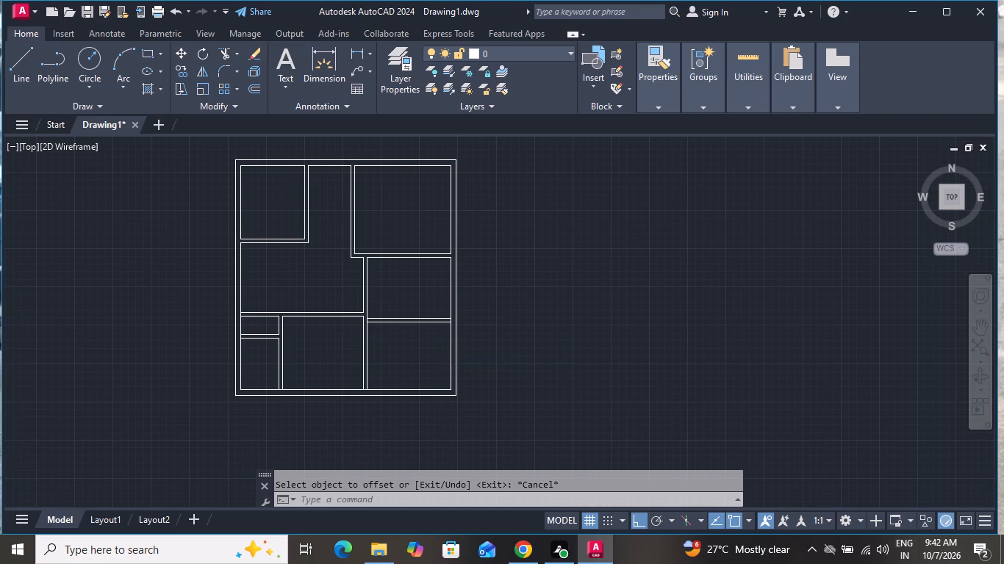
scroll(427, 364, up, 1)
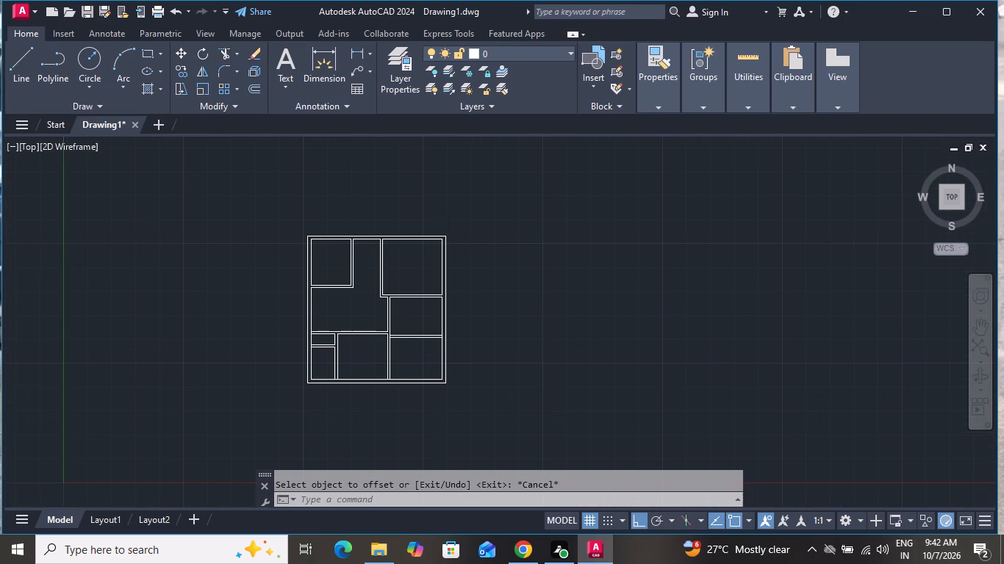
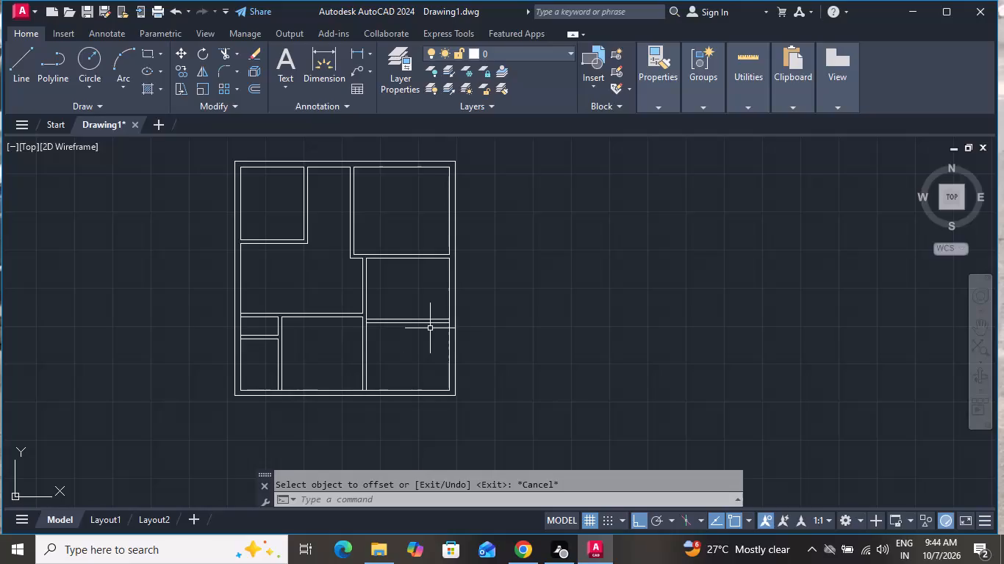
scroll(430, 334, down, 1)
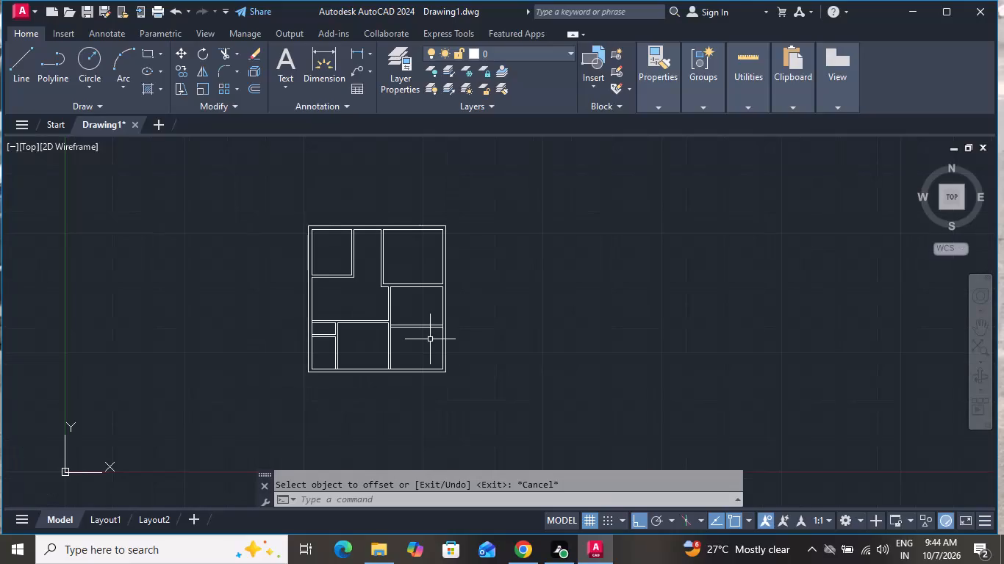
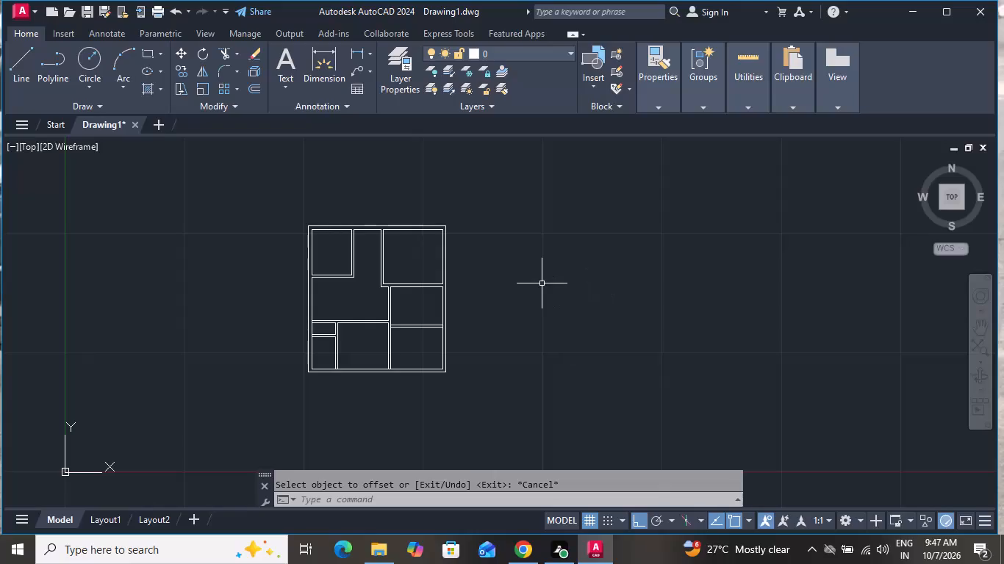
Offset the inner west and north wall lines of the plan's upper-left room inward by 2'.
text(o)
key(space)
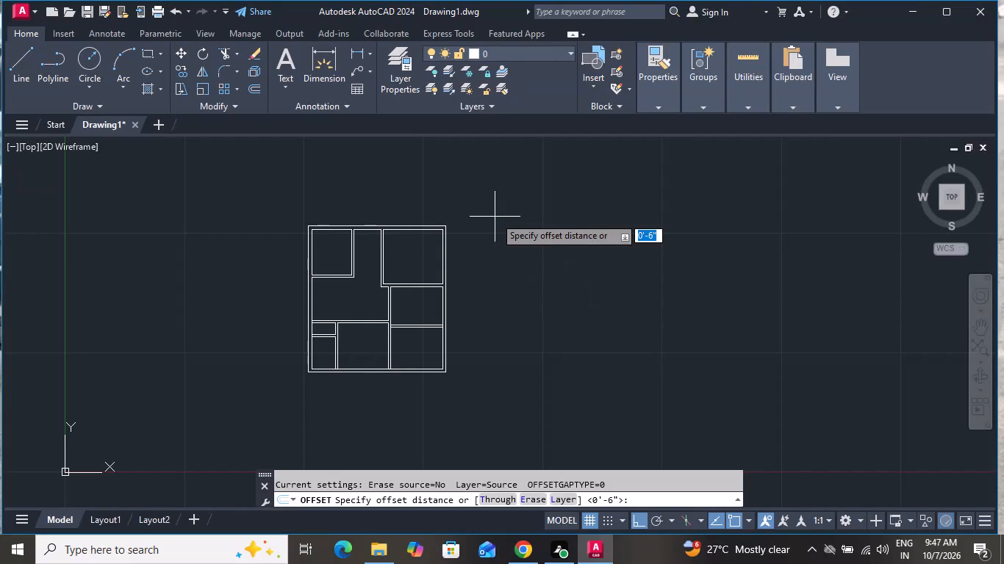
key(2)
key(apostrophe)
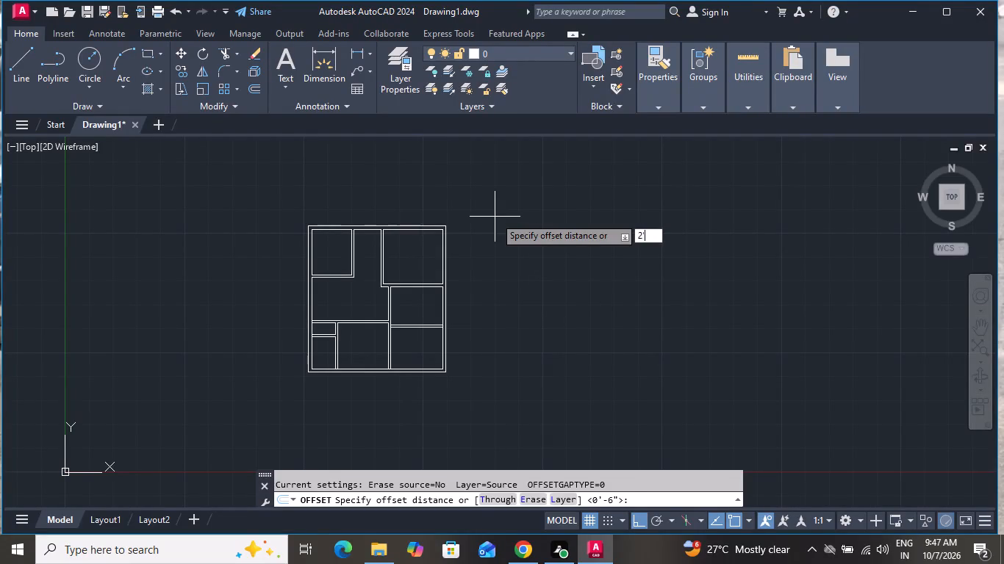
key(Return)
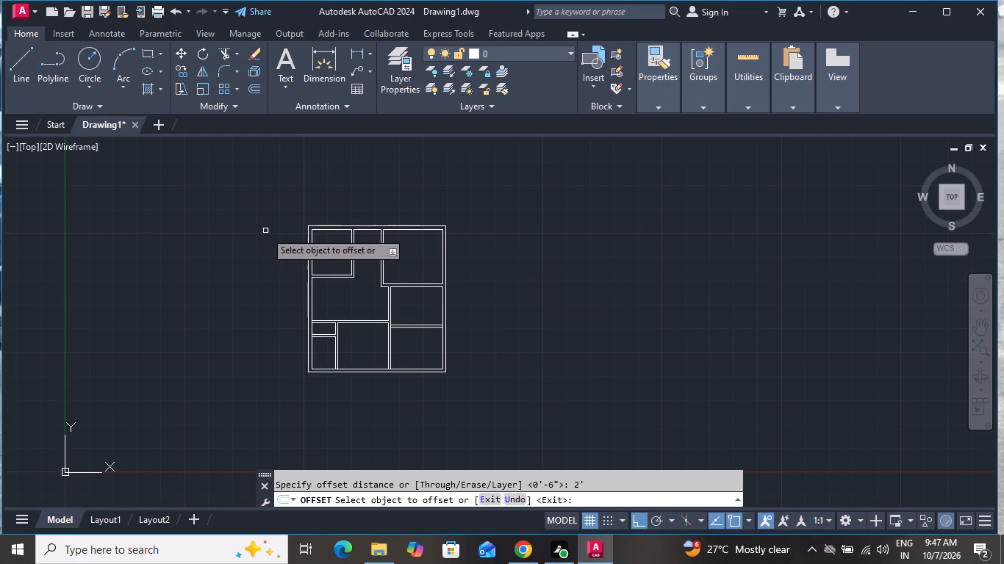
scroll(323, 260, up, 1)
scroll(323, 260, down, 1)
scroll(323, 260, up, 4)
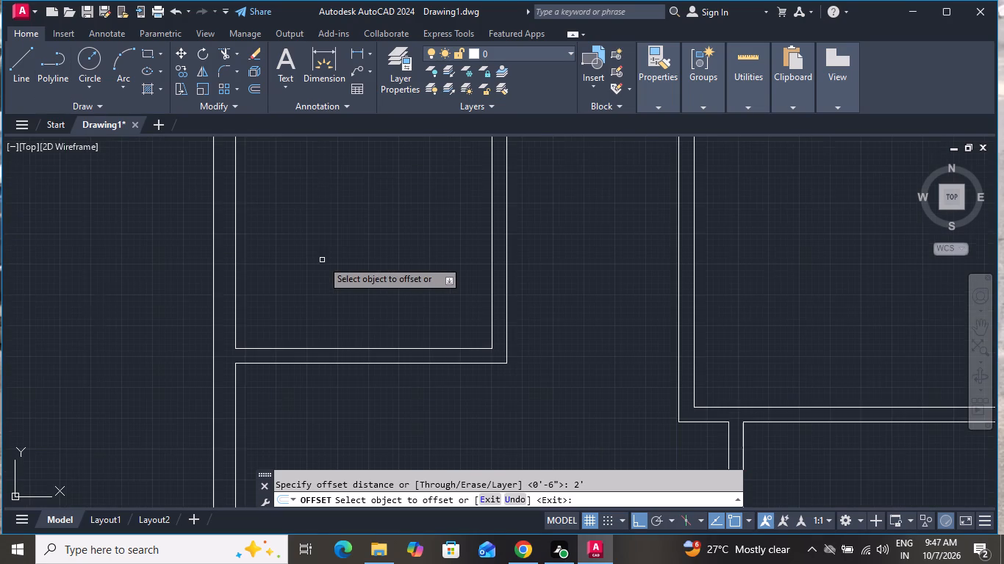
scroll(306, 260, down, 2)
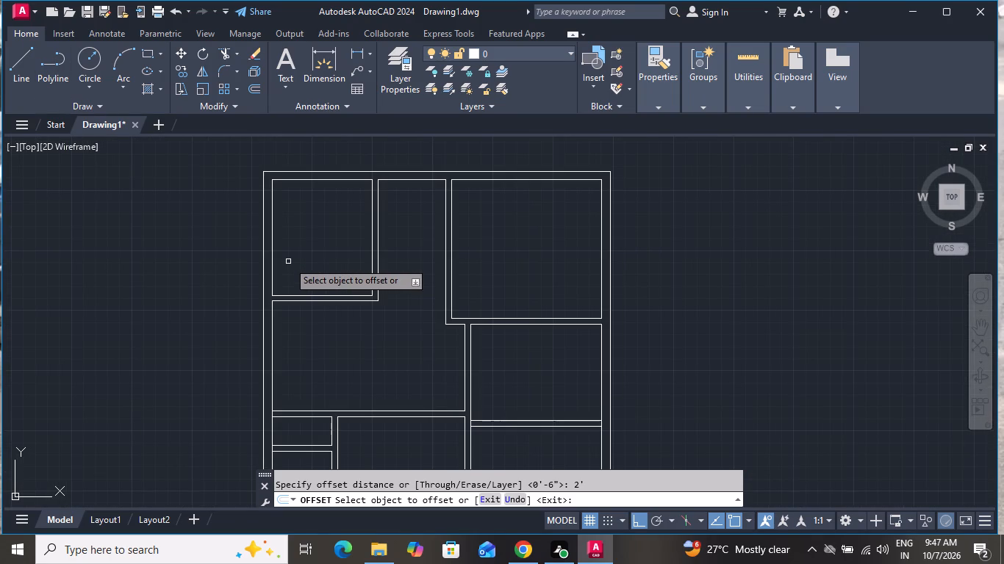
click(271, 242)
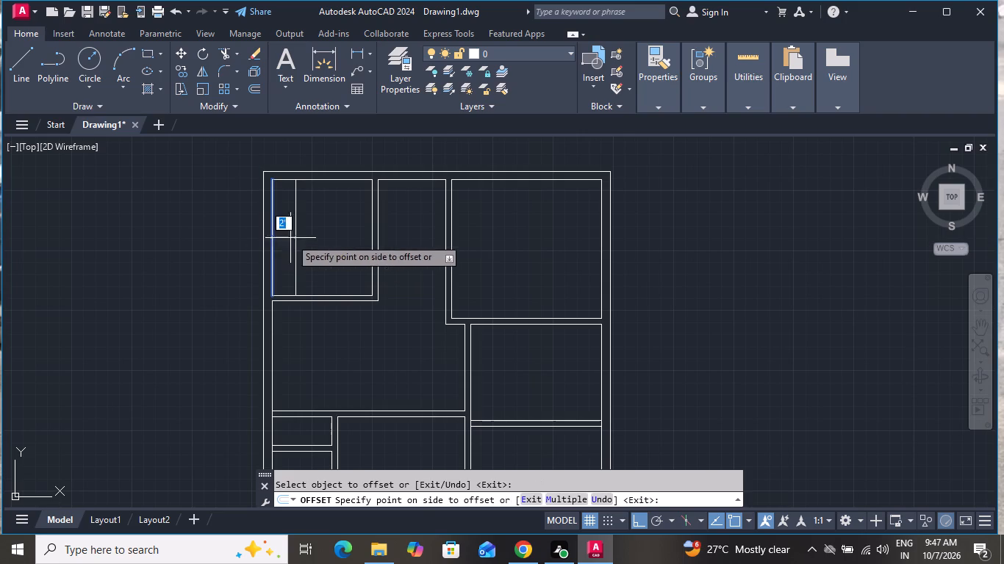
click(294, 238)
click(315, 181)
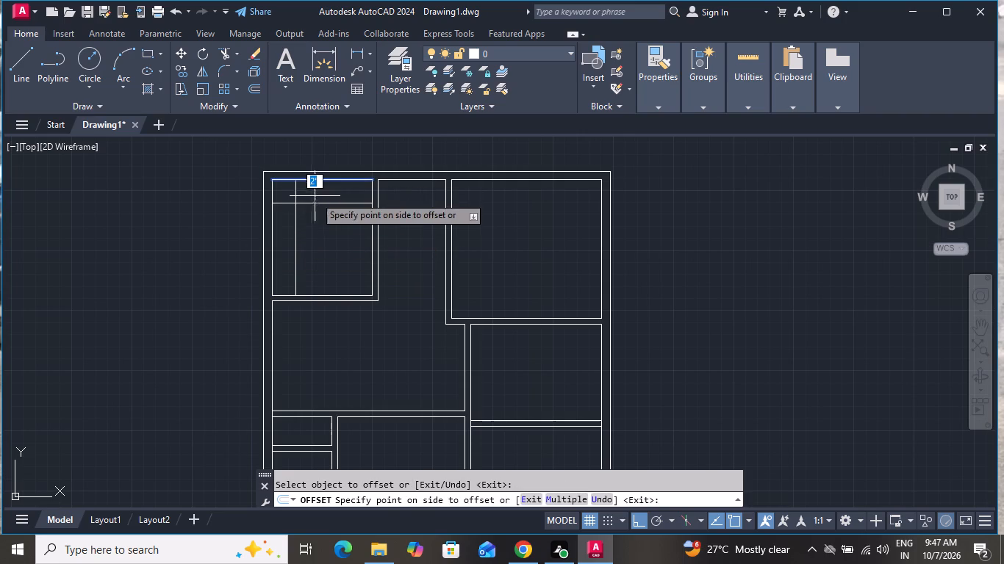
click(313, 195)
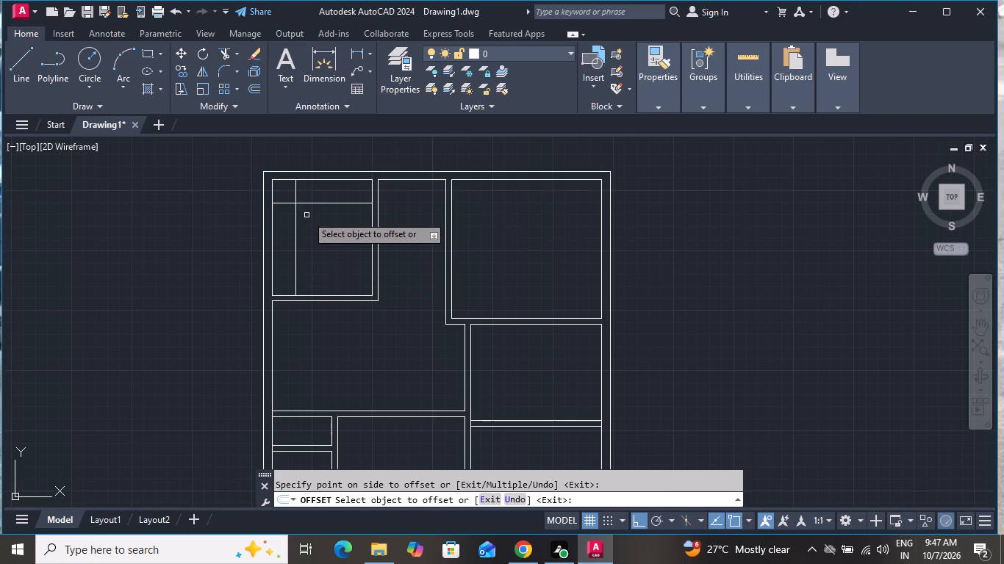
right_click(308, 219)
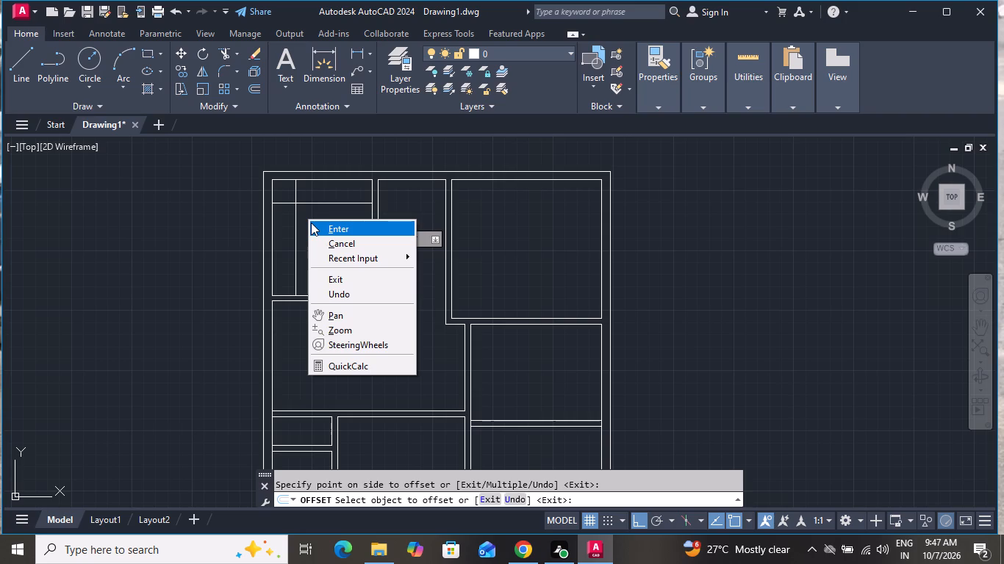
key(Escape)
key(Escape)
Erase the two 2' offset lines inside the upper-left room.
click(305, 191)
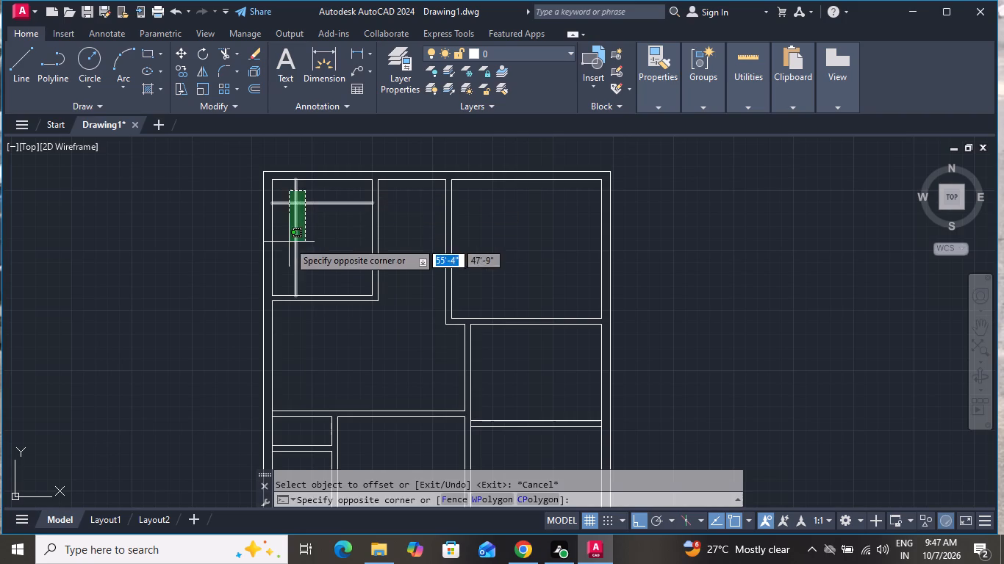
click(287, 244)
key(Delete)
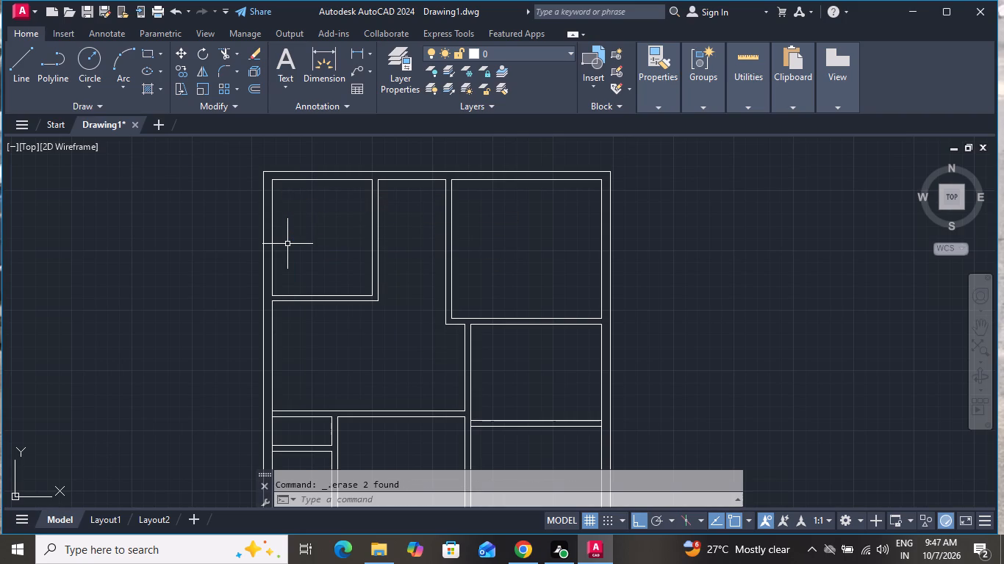
Offset the inner west and north wall lines of the upper-left room inward by 3'.
text(o)
key(space)
text(3')
key(Return)
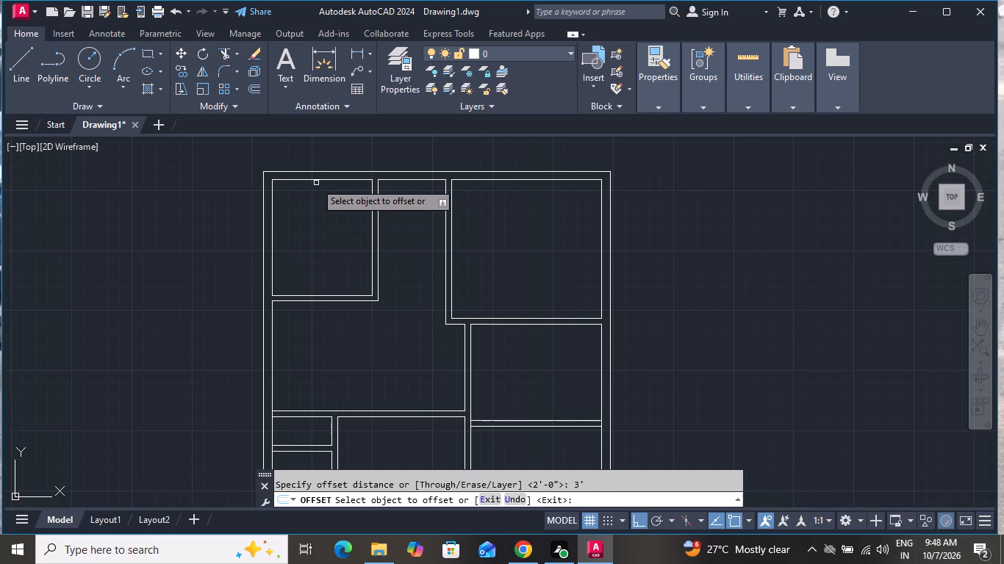
click(273, 224)
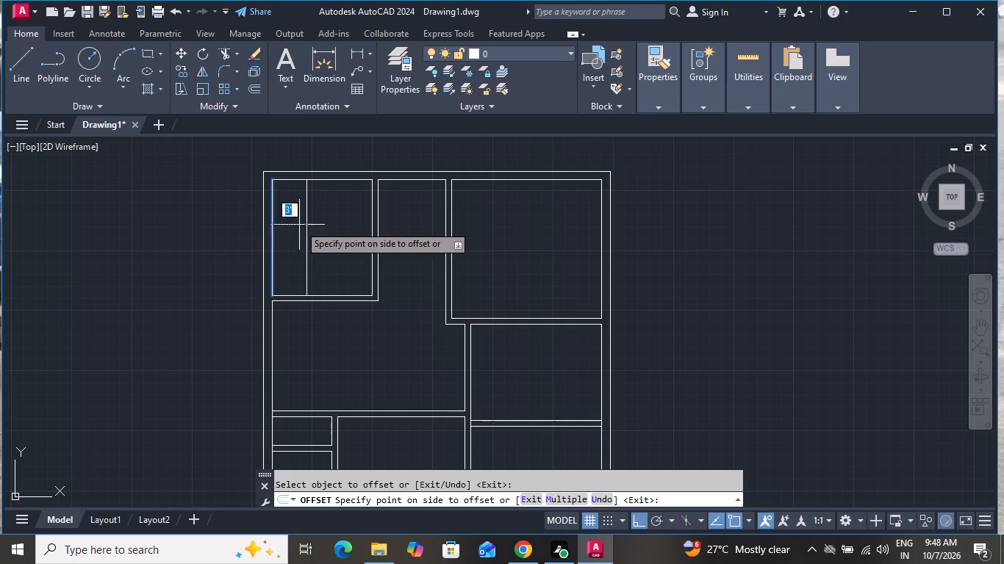
click(299, 225)
click(318, 178)
click(320, 231)
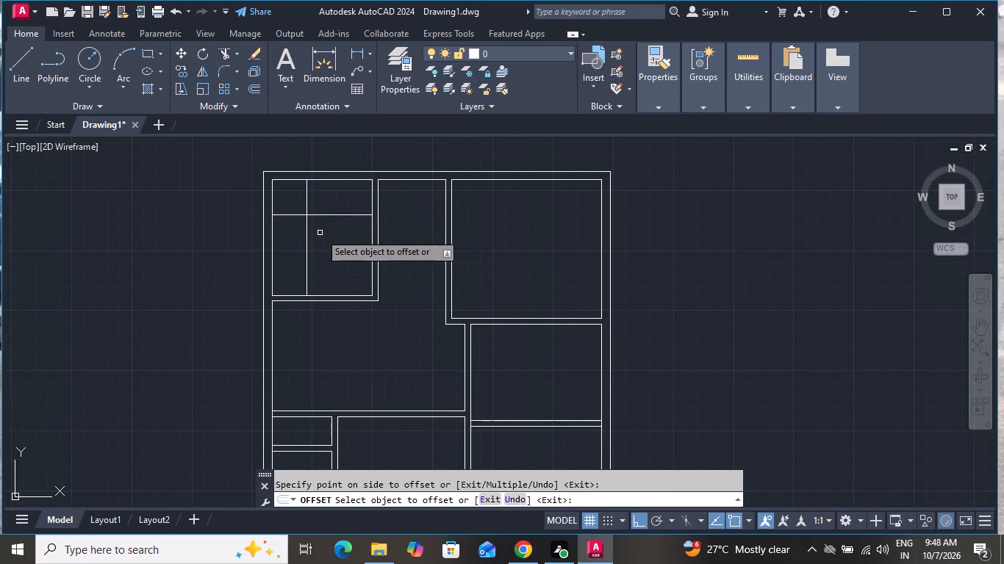
key(Escape)
Trim the two 3' offset lines where they run past their crossing, leaving a clean L-shaped corner.
text(tr)
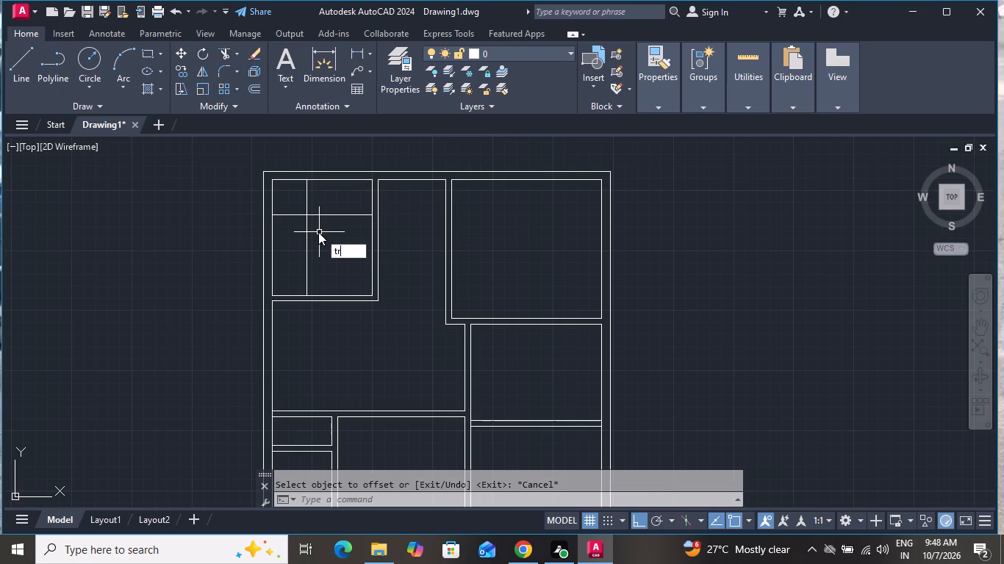
key(space)
key(space)
click(317, 198)
double_click(294, 195)
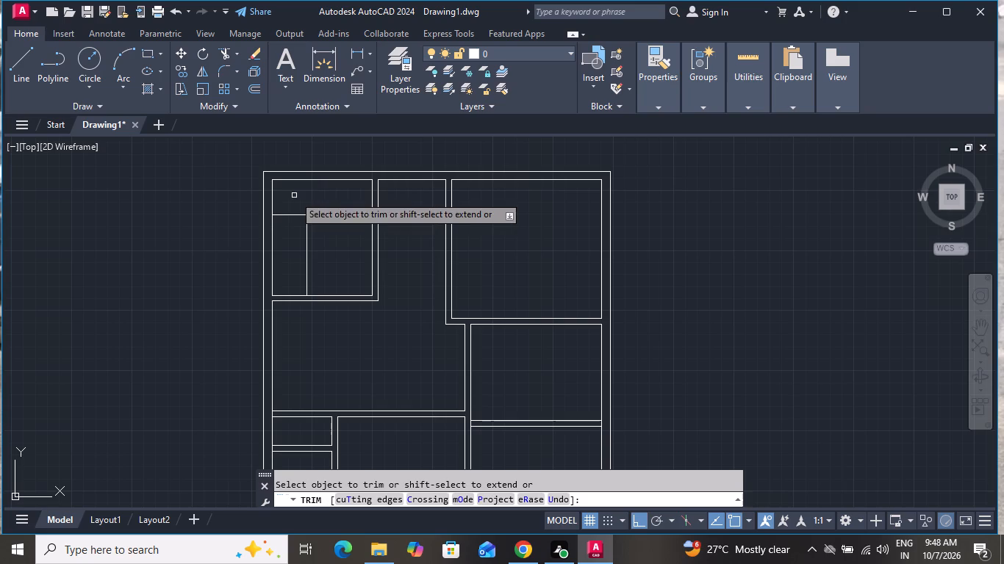
click(287, 241)
click(287, 204)
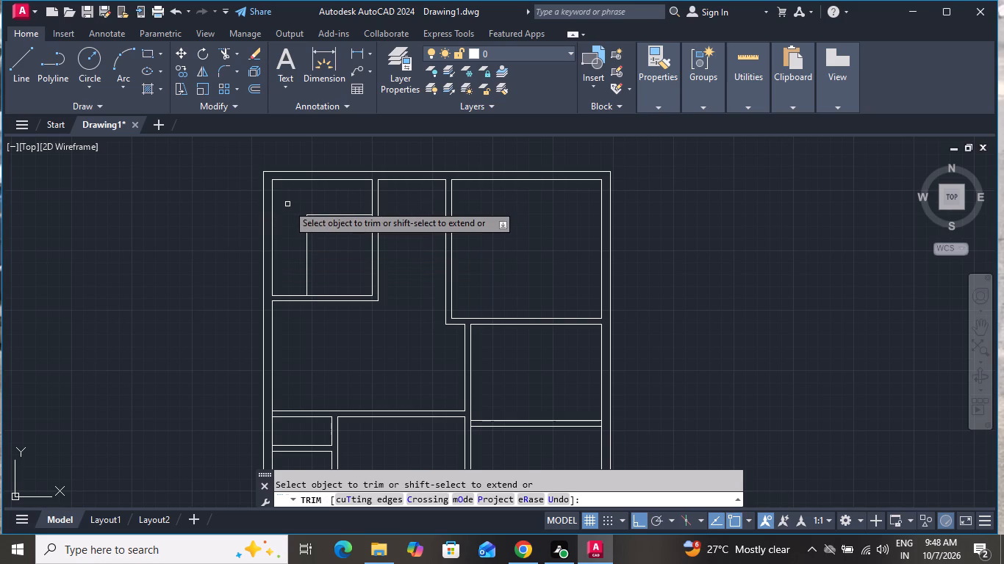
key(Escape)
Draw a vertical line about 3'-9" long from the midpoint of the horizontal offset line up to the outer north wall line.
click(16, 46)
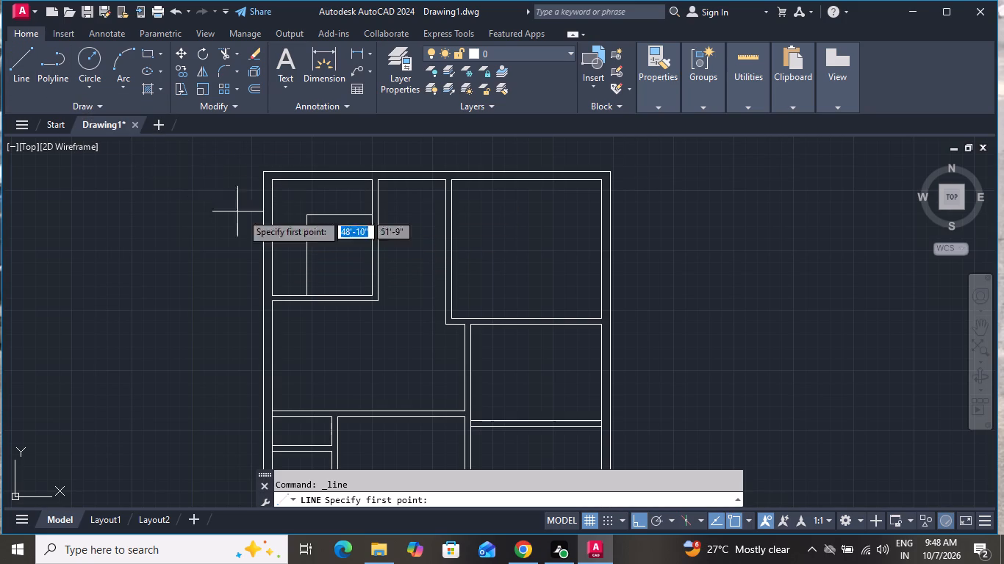
click(338, 215)
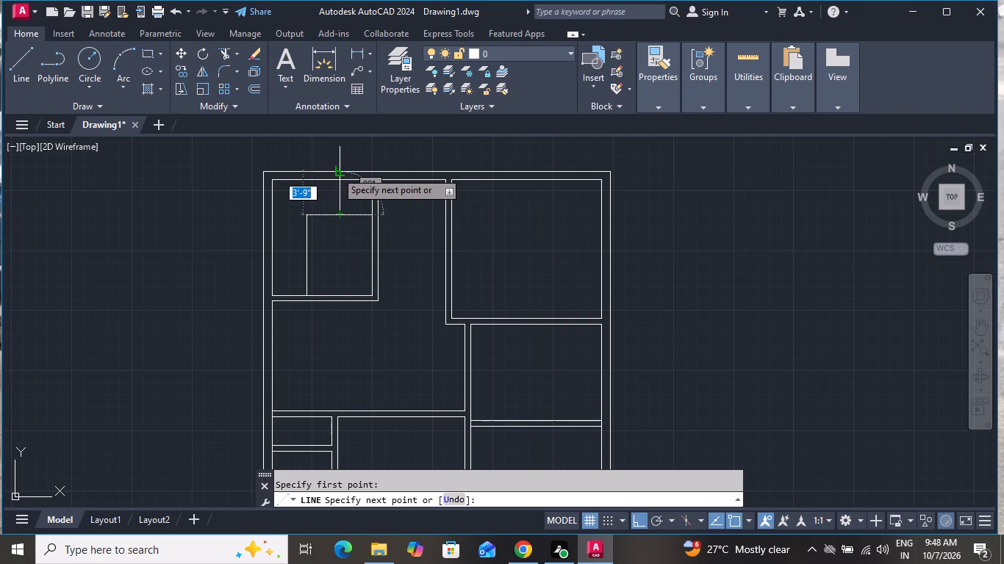
click(337, 171)
right_click(337, 171)
click(362, 195)
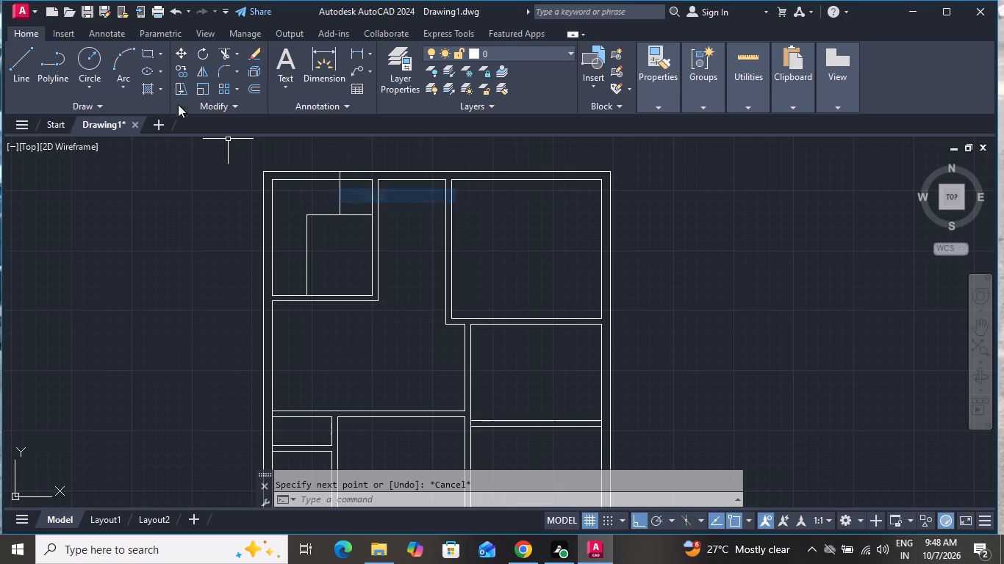
Draw a horizontal line from the lower part of the vertical offset line across to the inner west wall line.
click(12, 68)
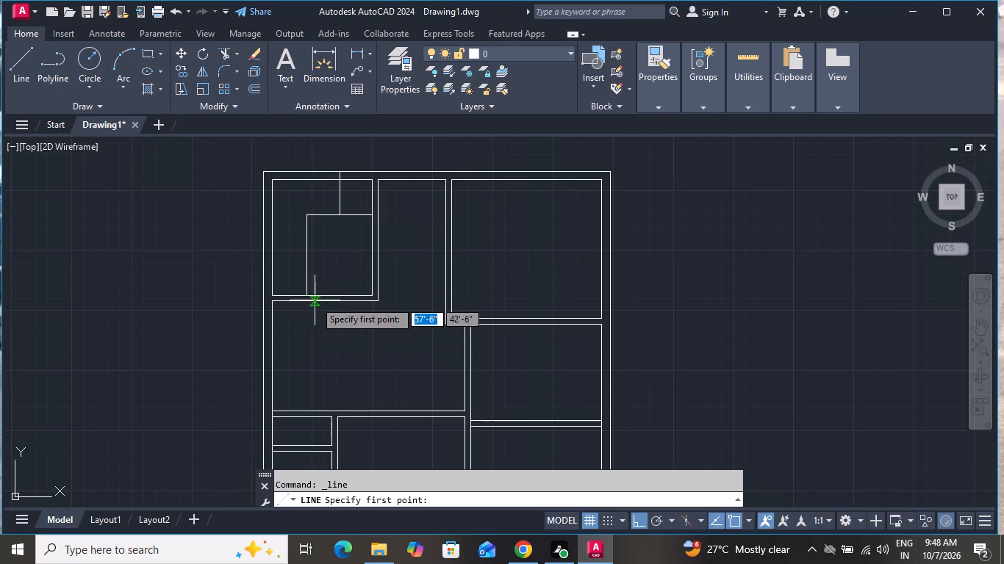
click(307, 264)
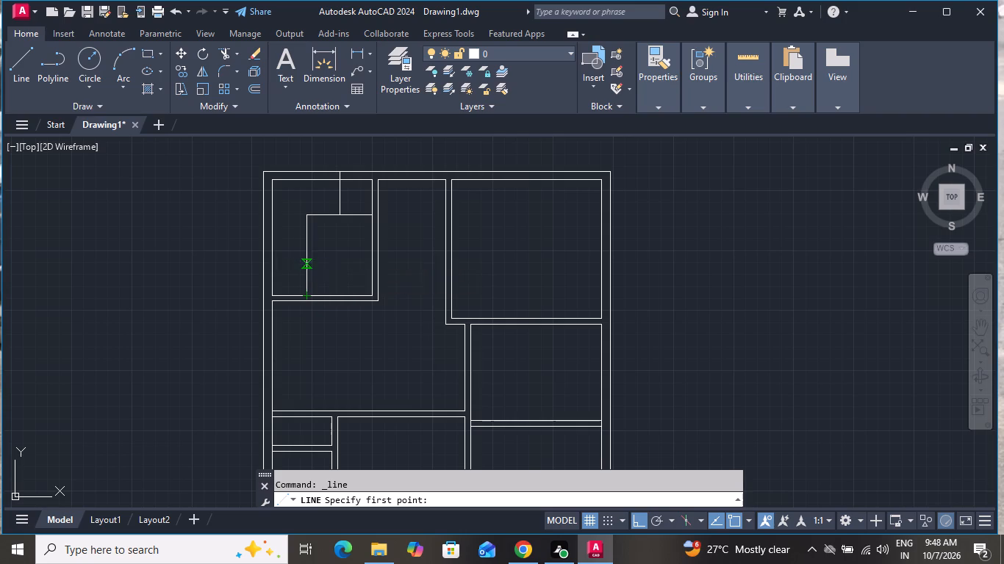
click(276, 265)
right_click(276, 261)
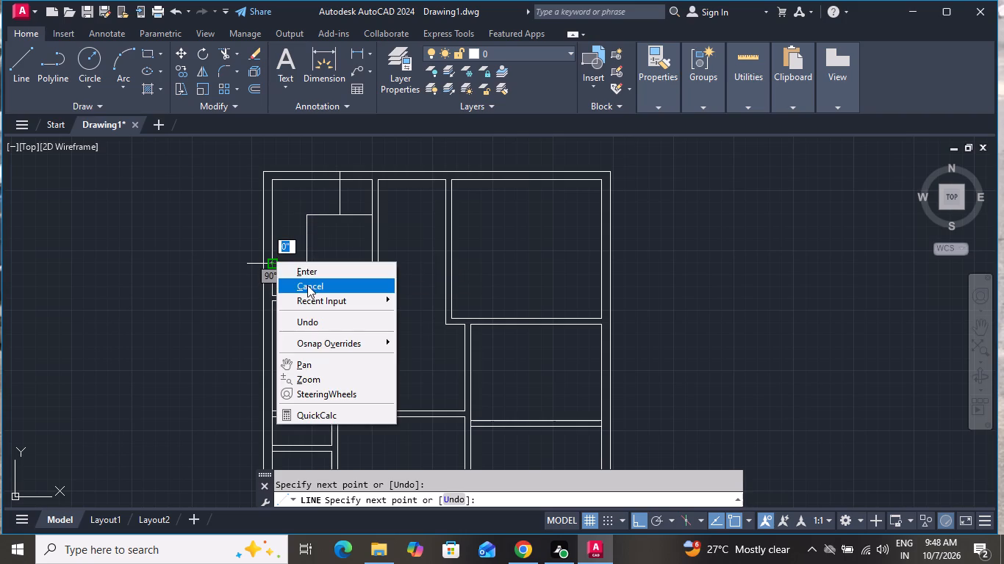
click(308, 289)
Trim the offset lines' leftover ends below the short horizontal line and east of the short vertical line.
key(t)
key(r)
key(space)
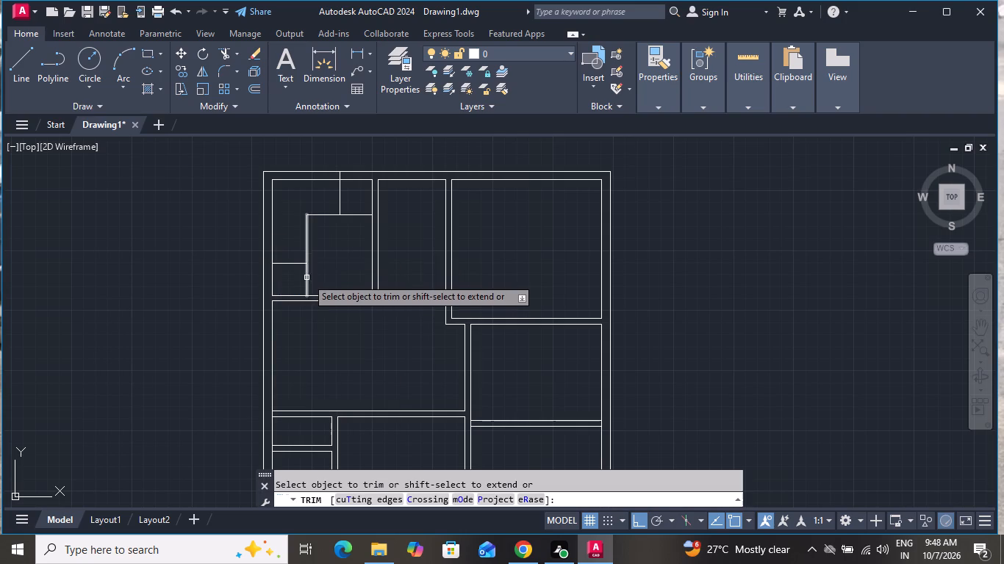
click(306, 275)
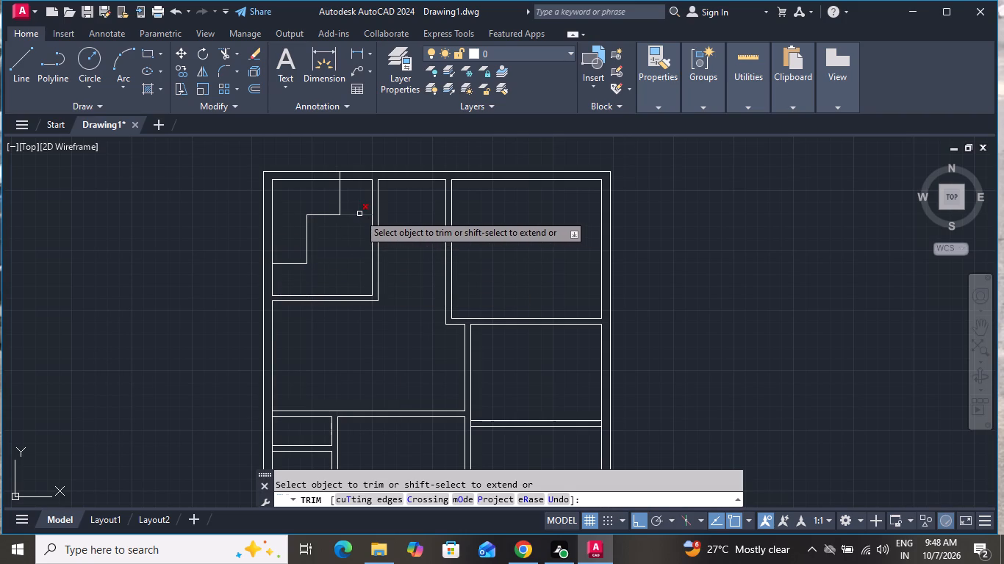
click(359, 214)
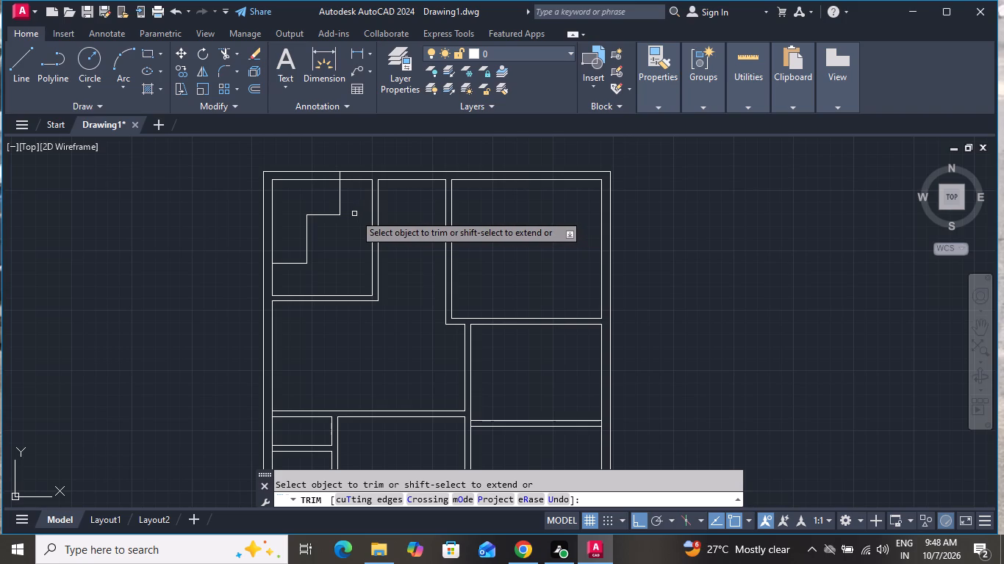
right_click(354, 214)
click(367, 247)
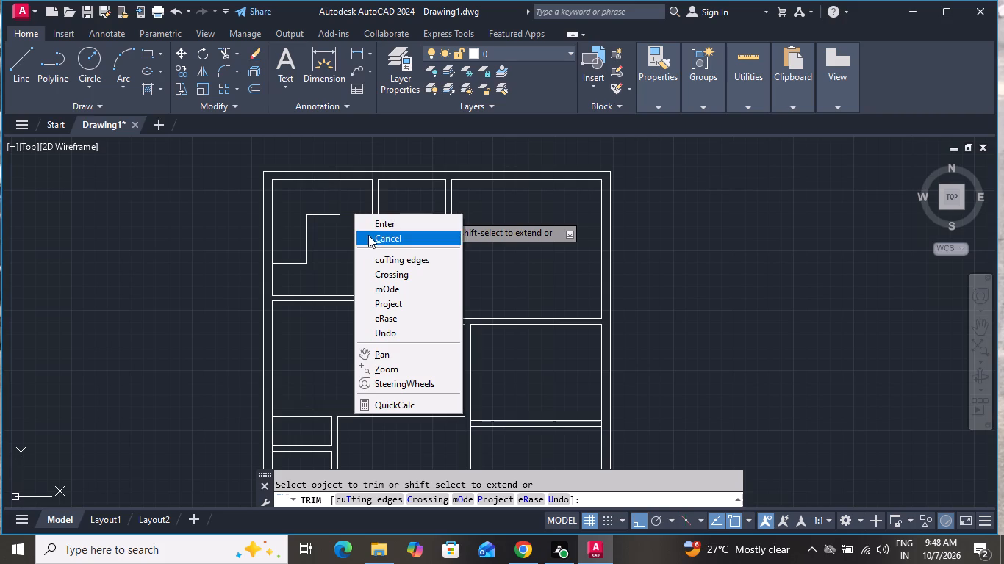
click(368, 235)
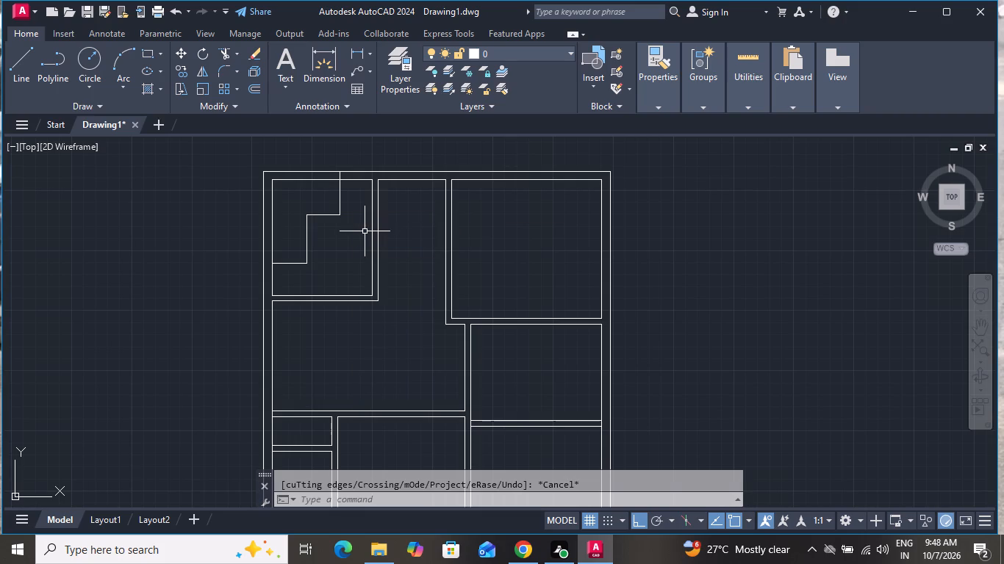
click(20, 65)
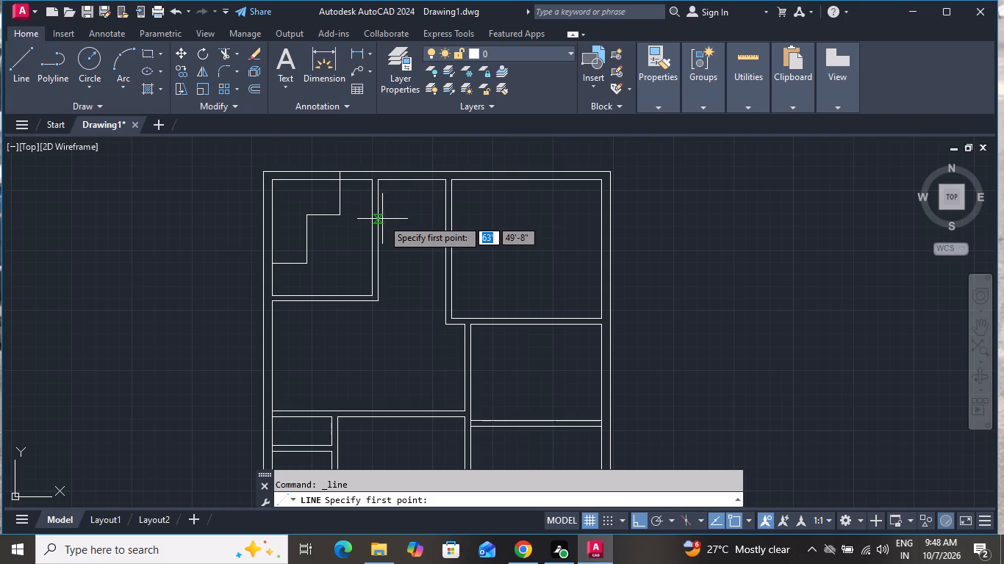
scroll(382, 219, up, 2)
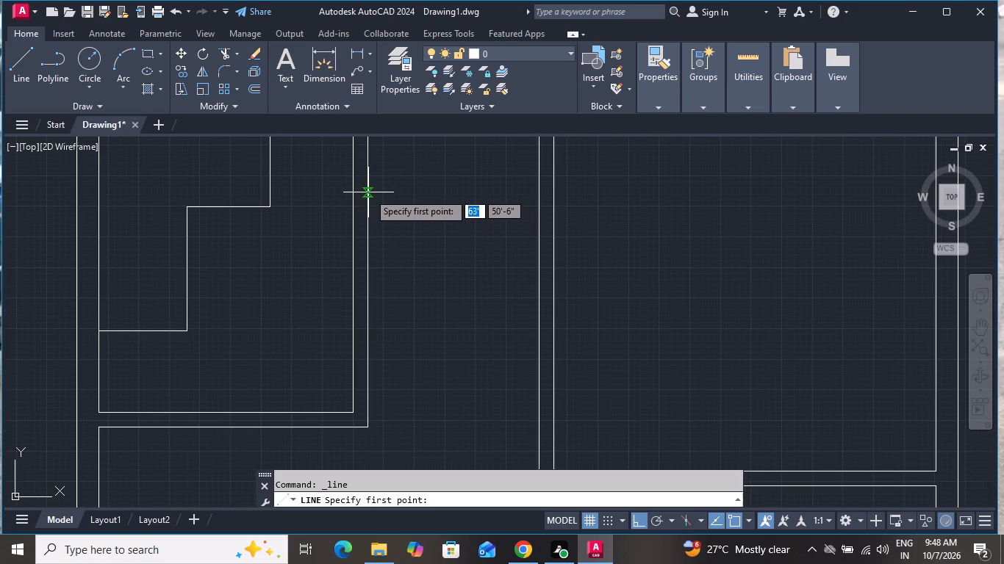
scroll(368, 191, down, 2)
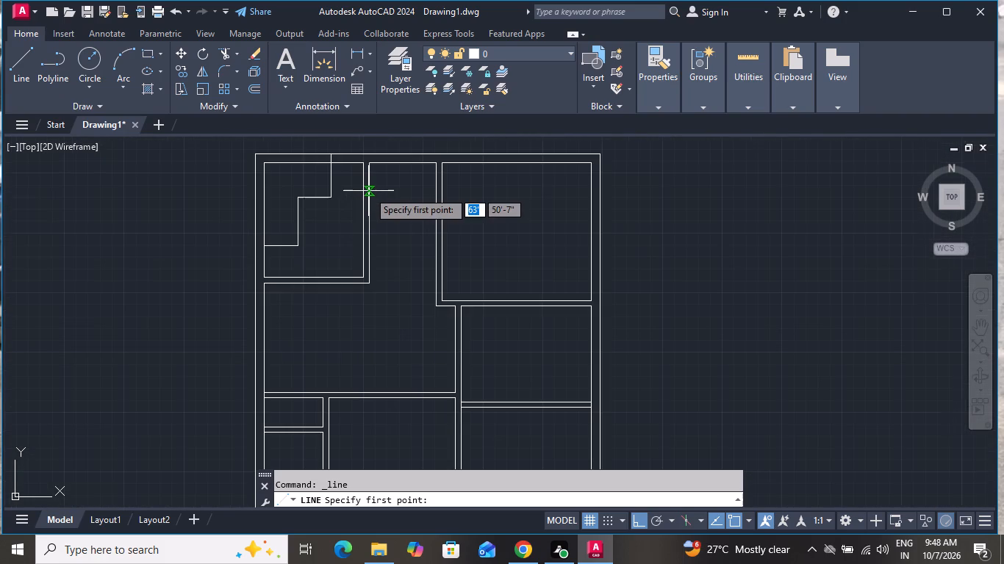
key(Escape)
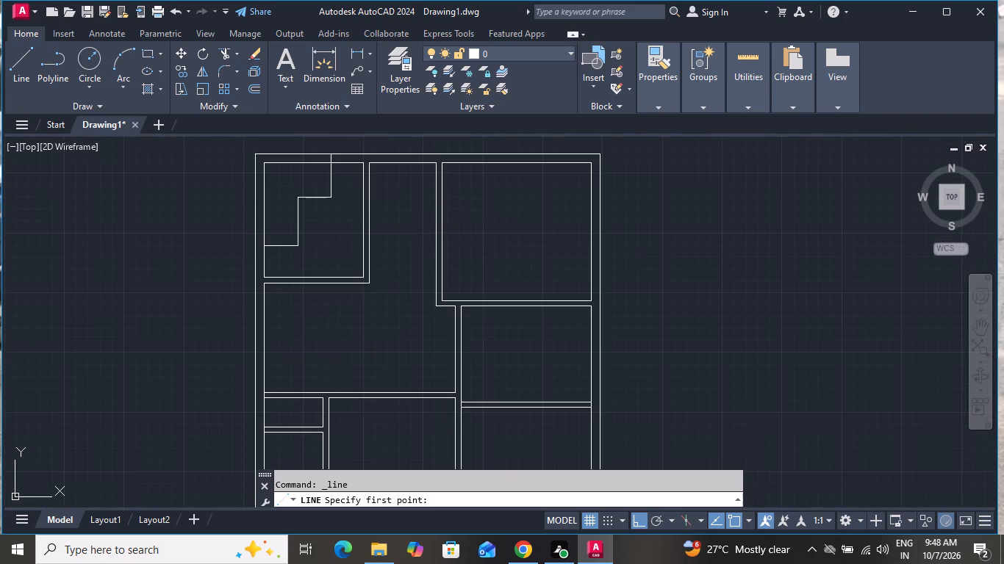
Offset the inner north wall line of the narrow bay between the two upper rooms 3' southward.
key(o)
key(f)
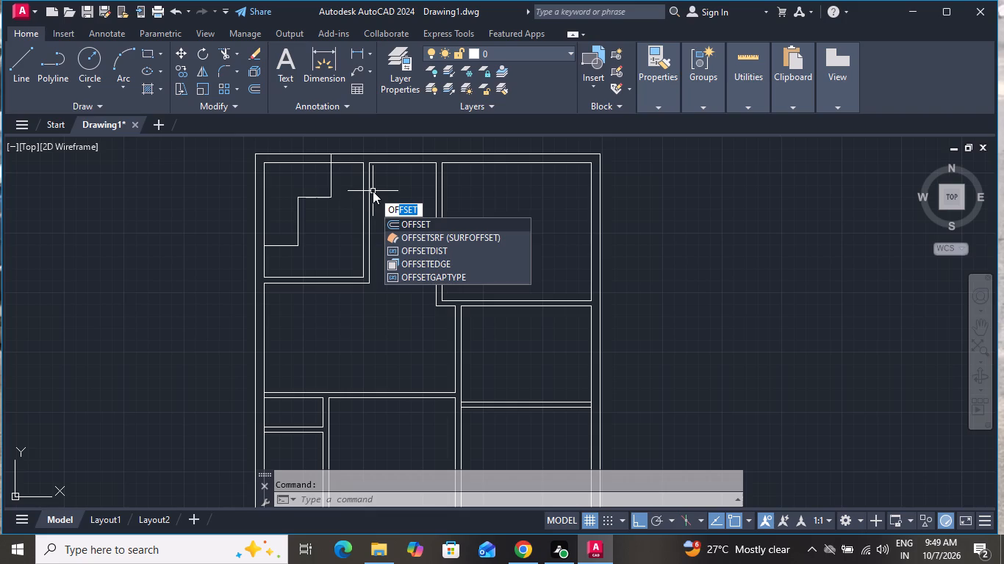
key(space)
text(3)
key(apostrophe)
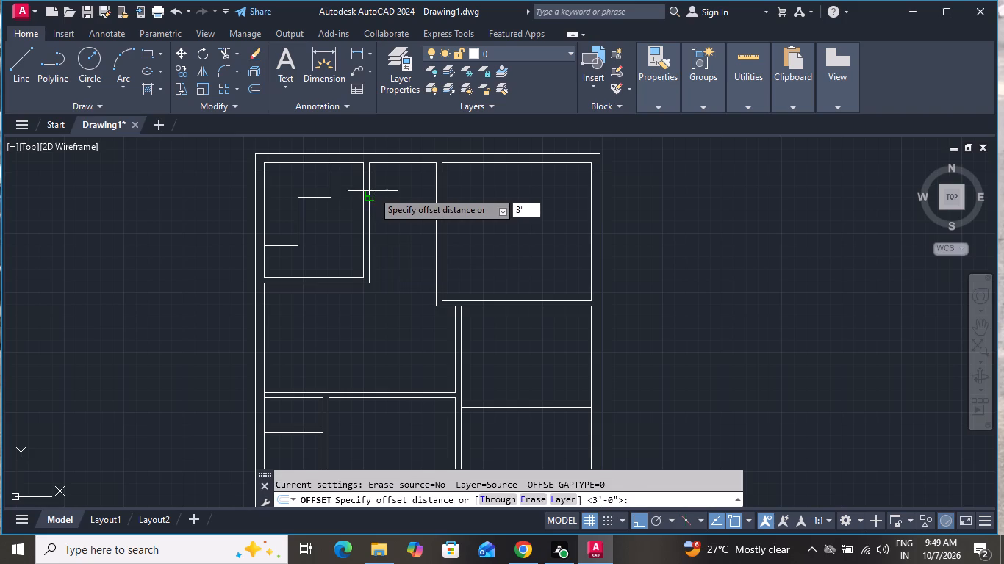
key(Return)
click(398, 163)
click(392, 217)
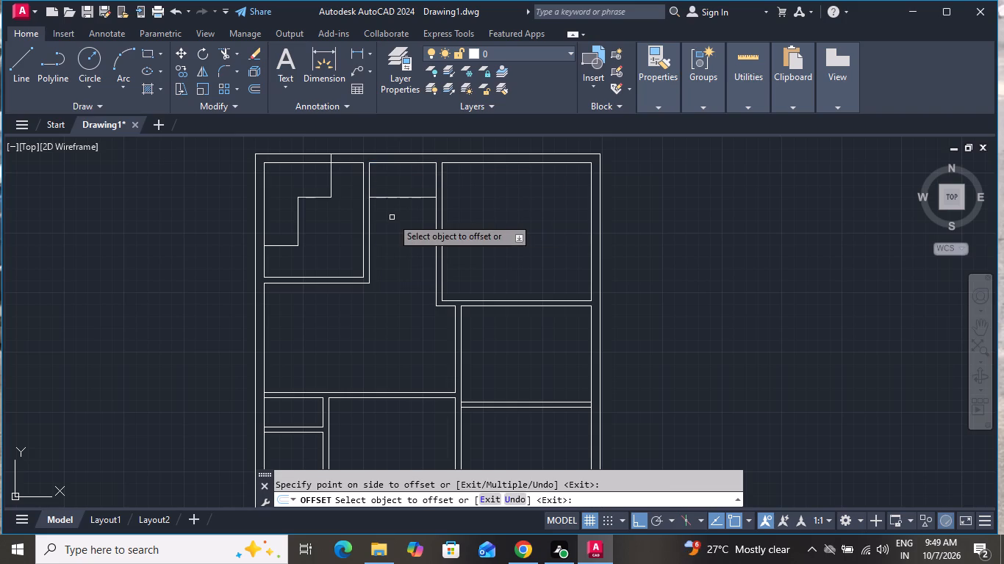
right_click(392, 217)
click(401, 235)
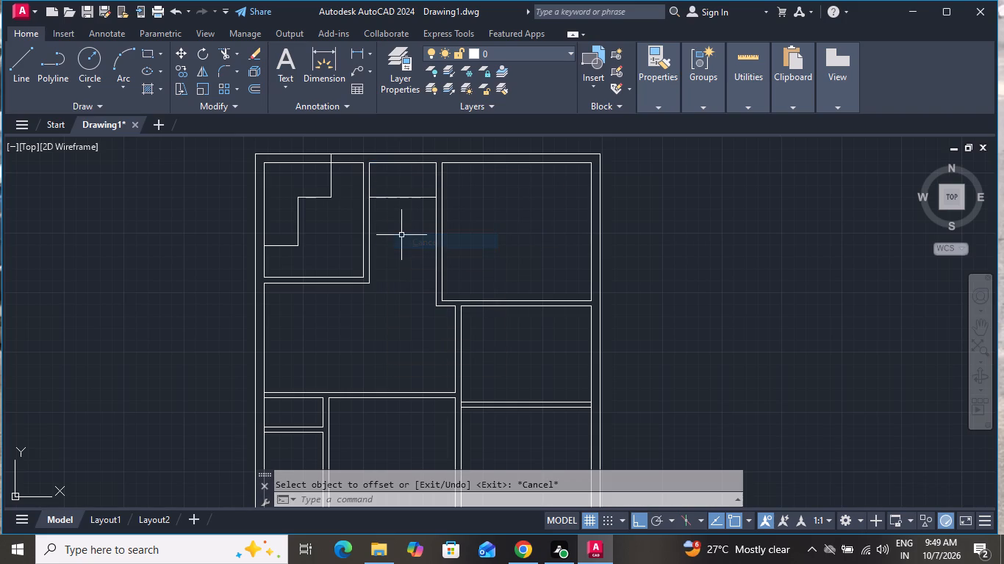
Offset the 3' line southward at 10" spacing to make the first three stair tread lines below it.
text(o)
key(space)
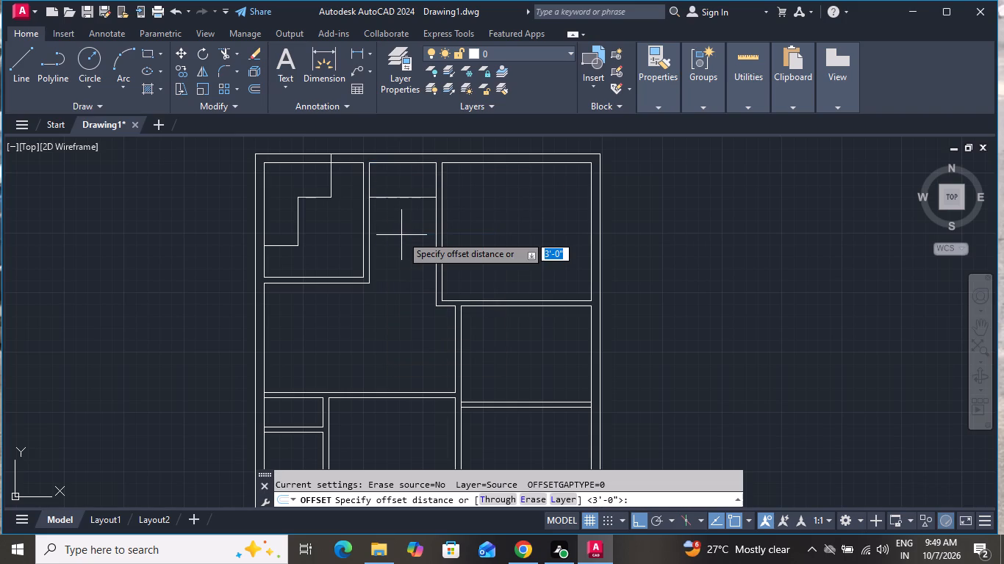
key(1)
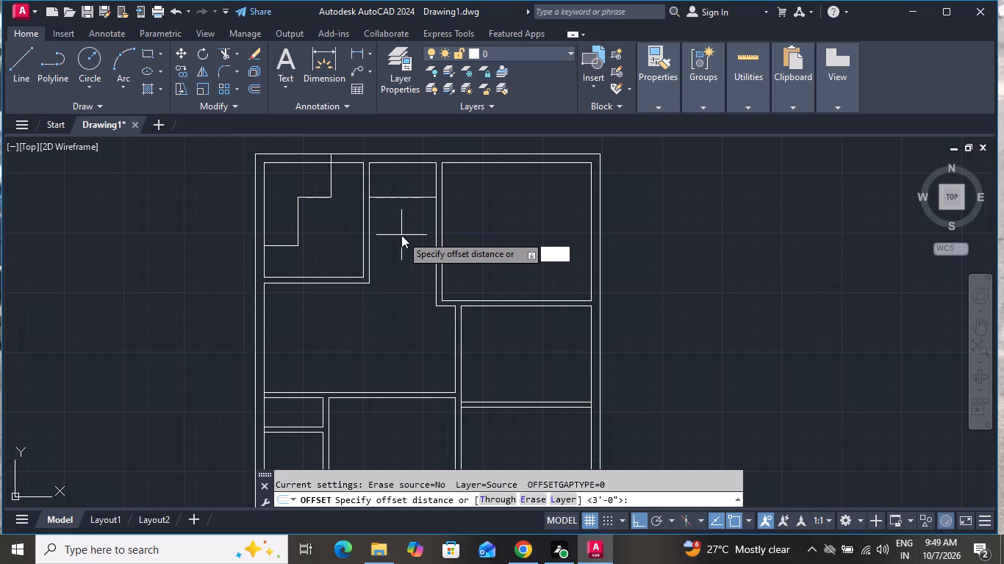
text(0")
key(Return)
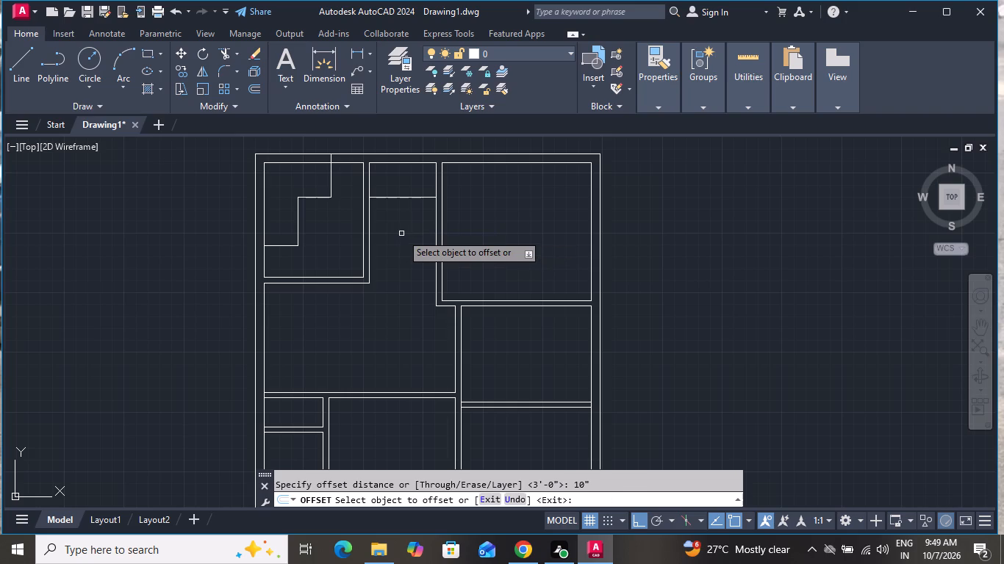
click(398, 198)
click(393, 218)
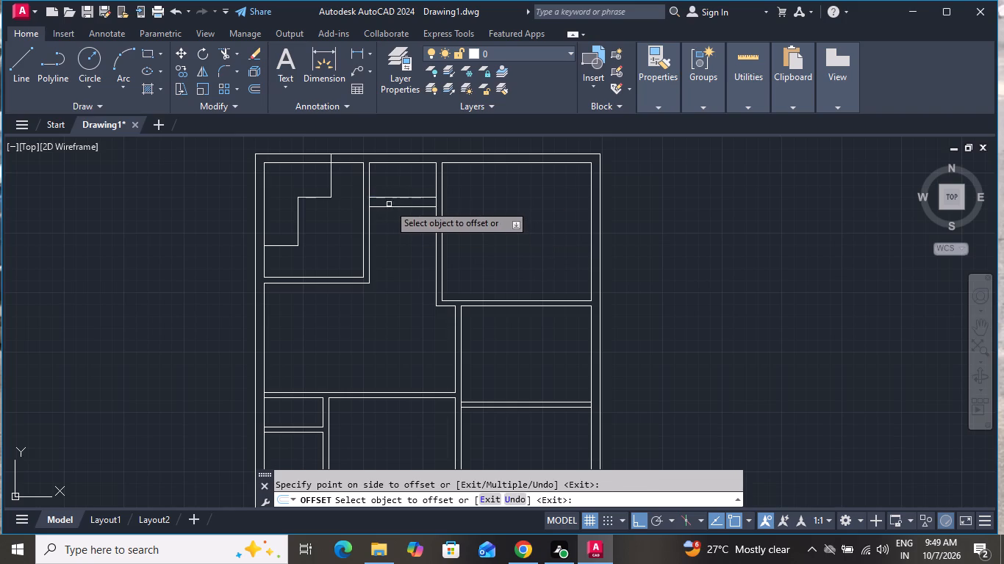
click(388, 207)
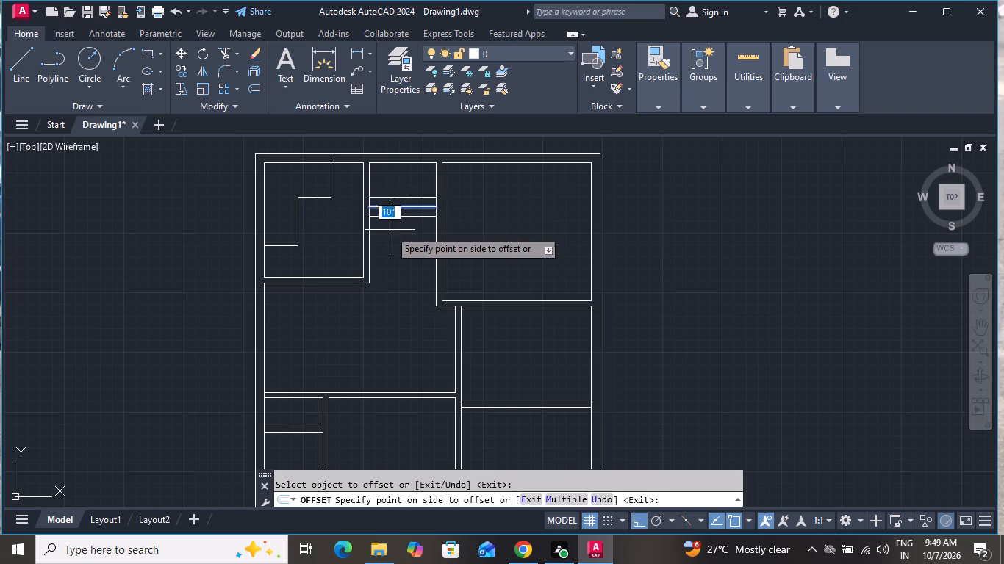
click(390, 231)
click(387, 214)
click(387, 242)
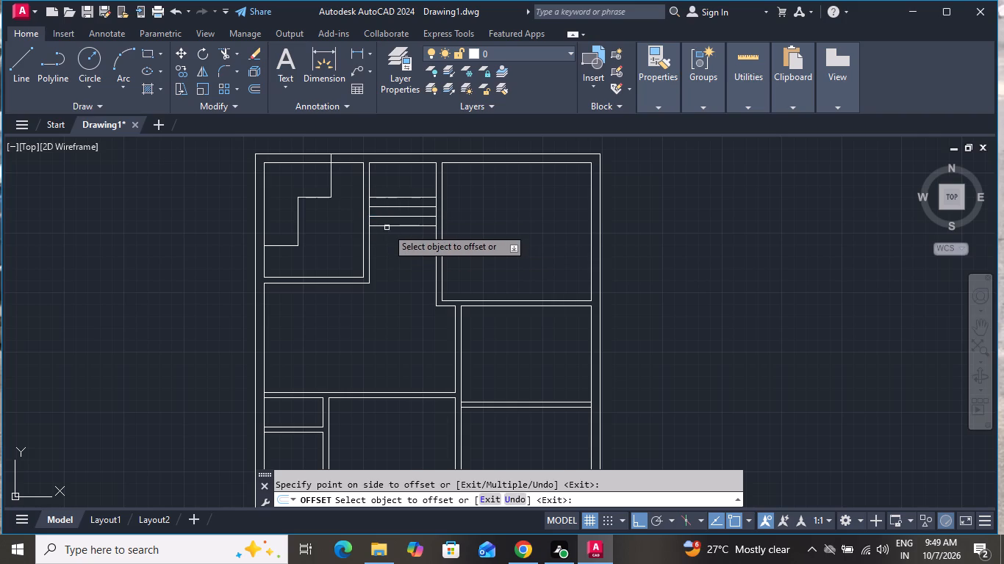
Continue the stair southward with five more tread lines, each offset 10" from the previous one.
click(387, 228)
click(386, 243)
click(385, 239)
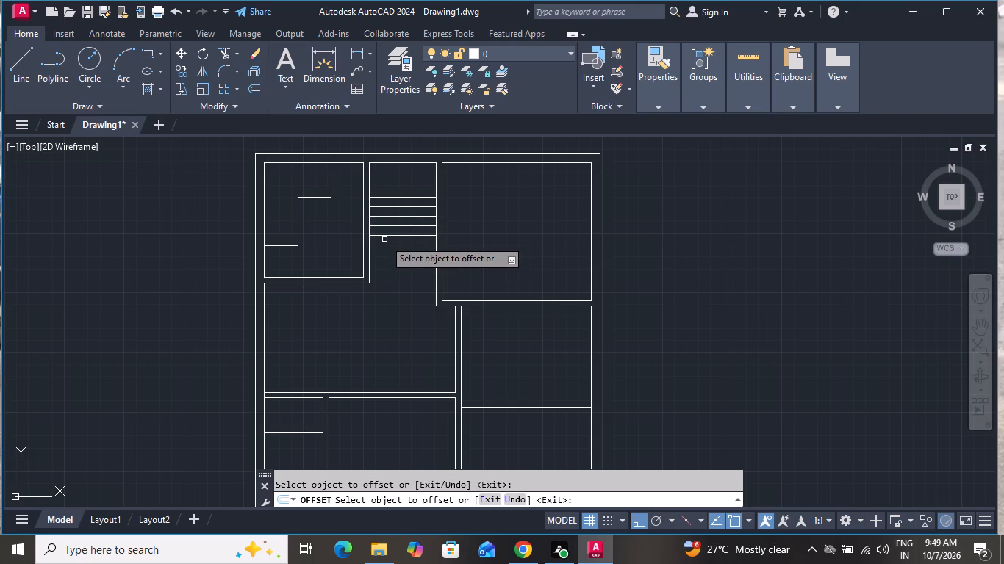
click(384, 237)
click(384, 256)
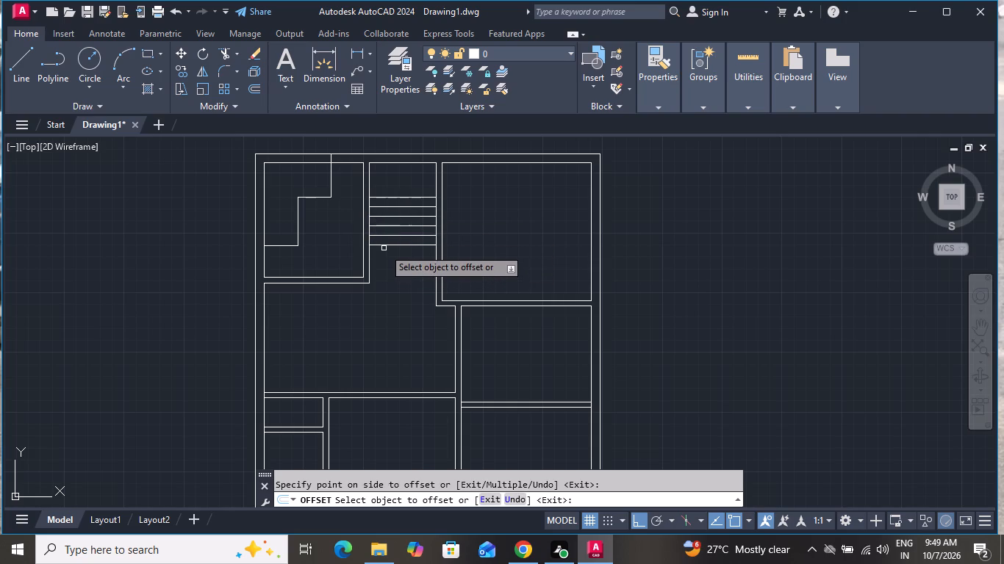
click(384, 245)
click(383, 265)
click(383, 255)
click(383, 270)
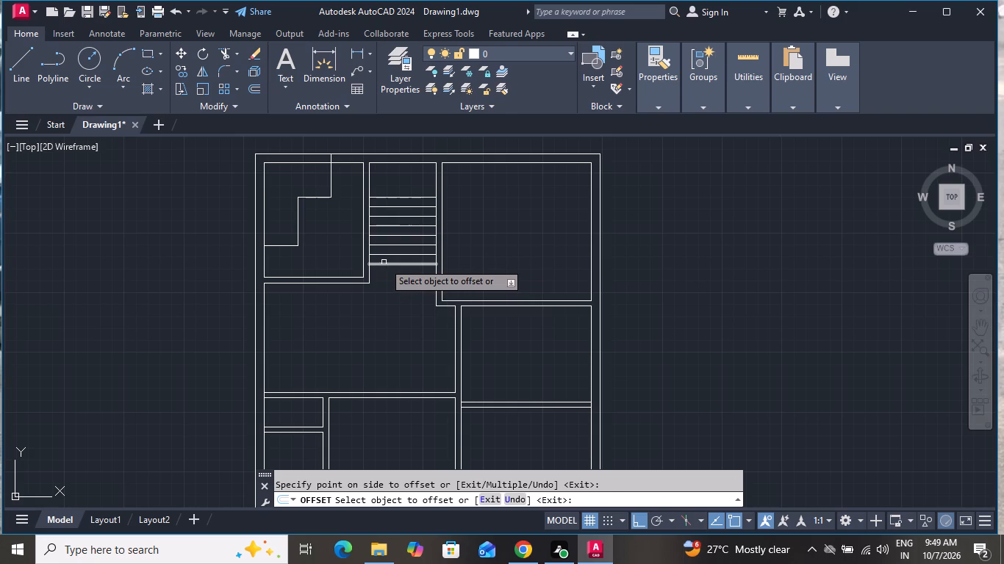
click(384, 262)
click(389, 265)
click(390, 298)
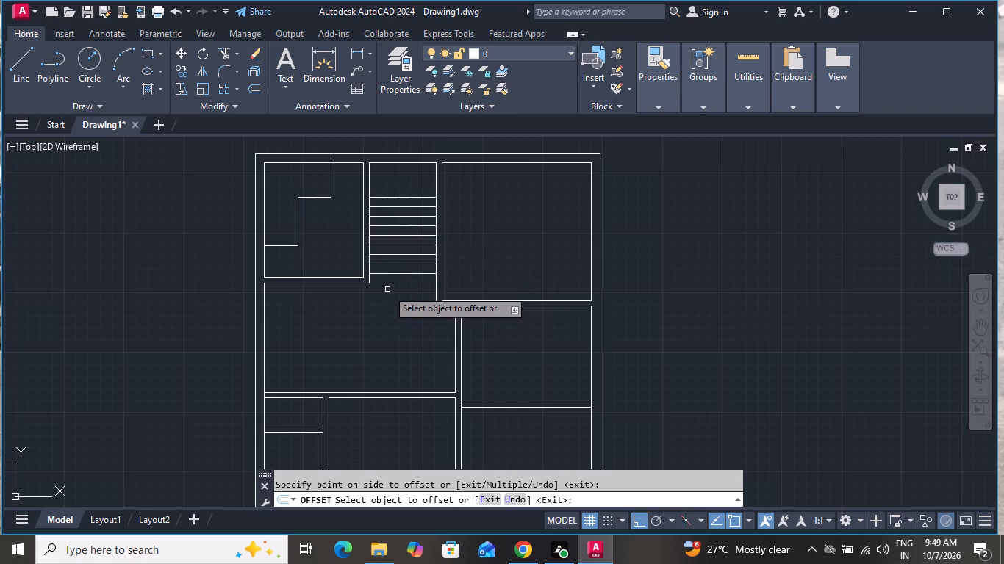
Offset the lowest tread line another 10" south, in line with the lower face of the upper-left room's partition.
scroll(387, 289, up, 2)
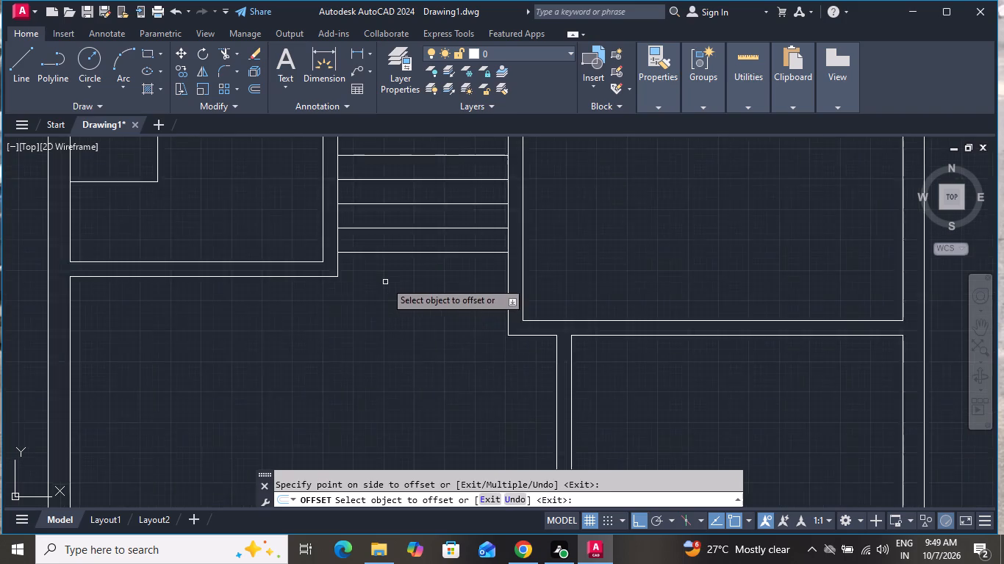
scroll(385, 281, up, 1)
click(375, 236)
click(373, 255)
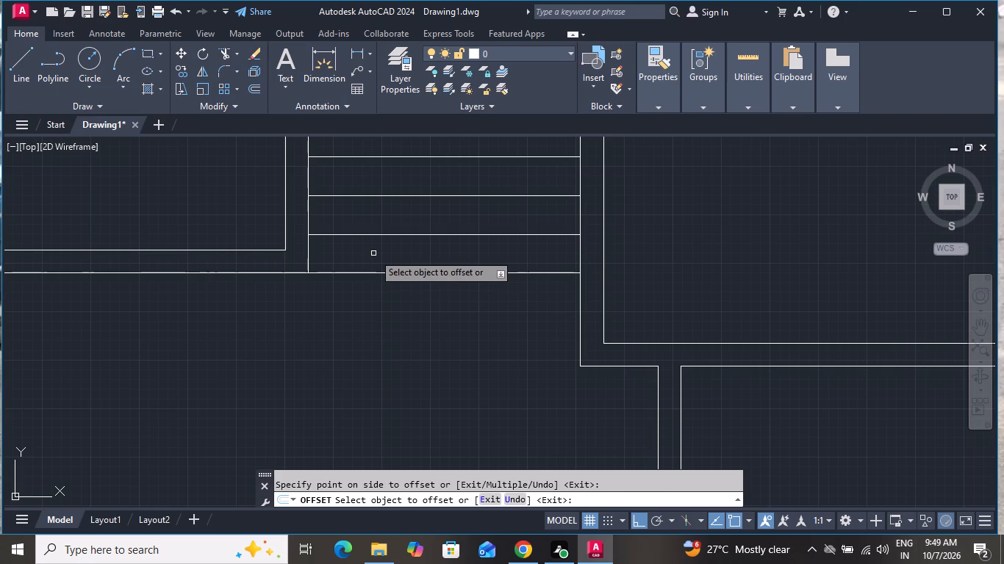
right_click(351, 352)
click(381, 373)
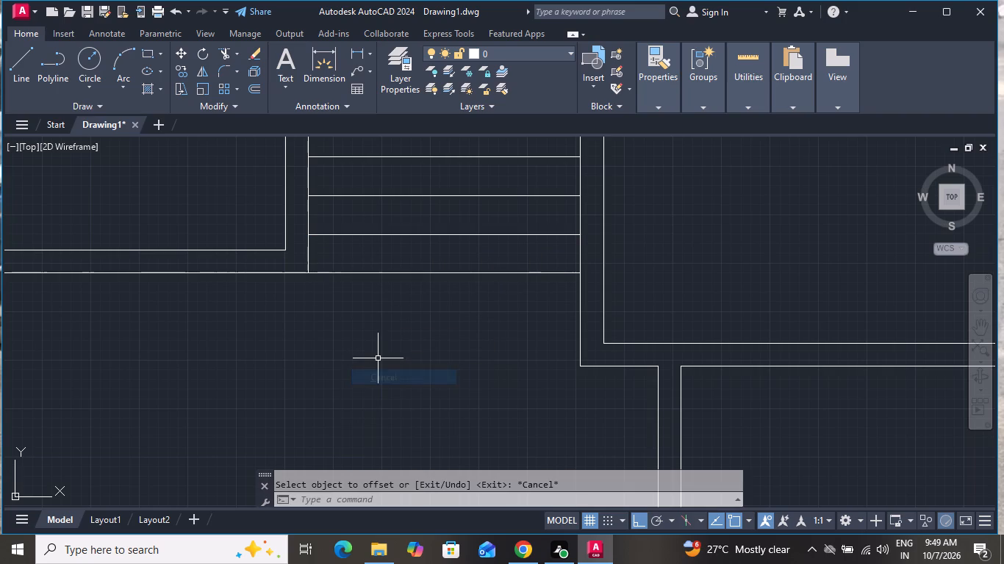
Draw a vertical line from the midpoint of the topmost stair line down to the lowest tread line.
click(30, 57)
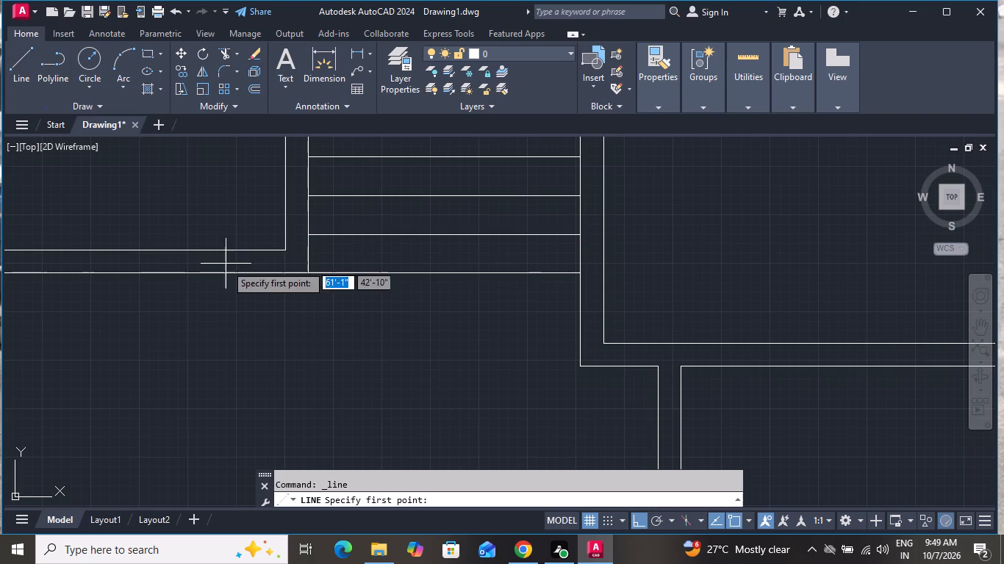
scroll(235, 272, down, 5)
scroll(301, 263, up, 3)
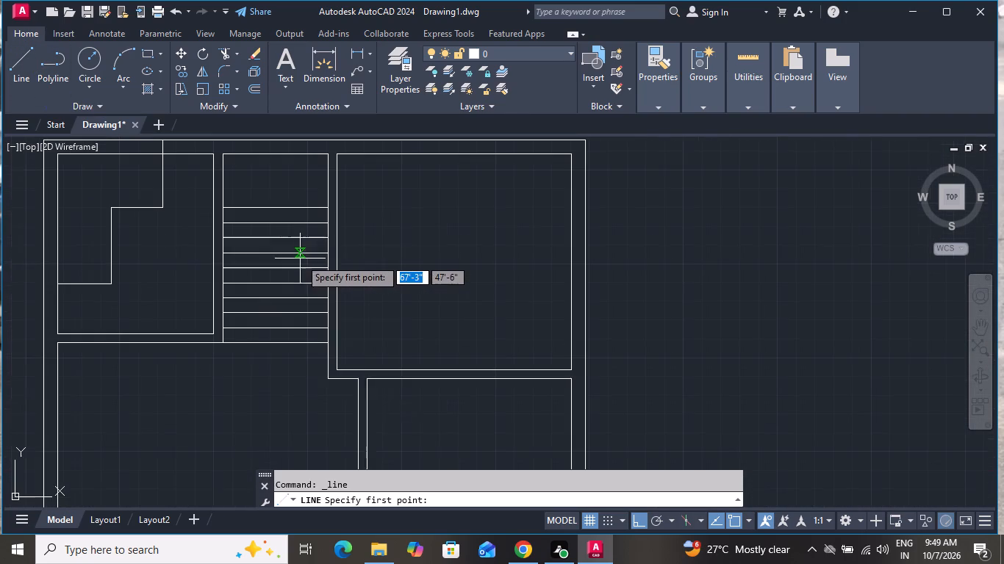
click(272, 206)
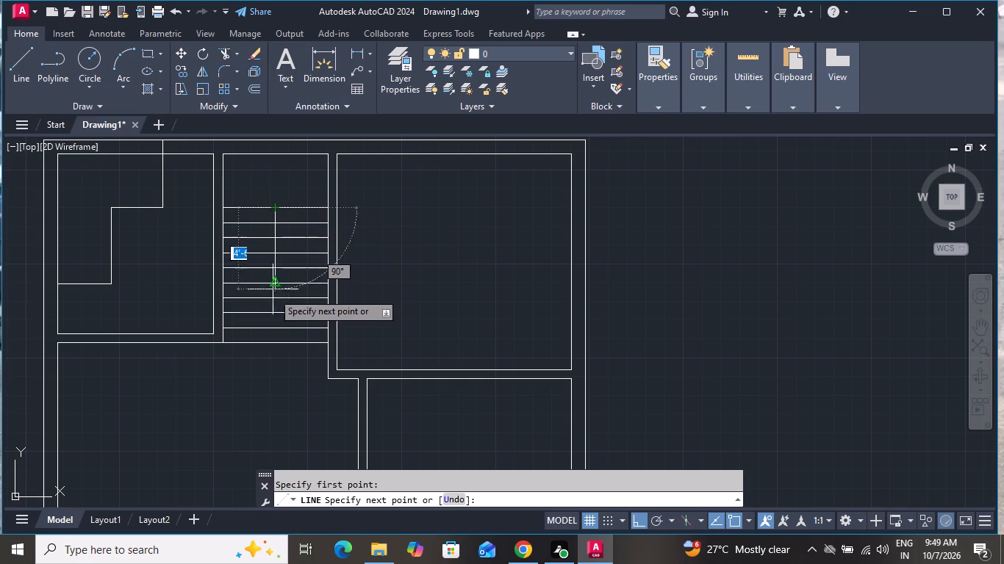
click(276, 340)
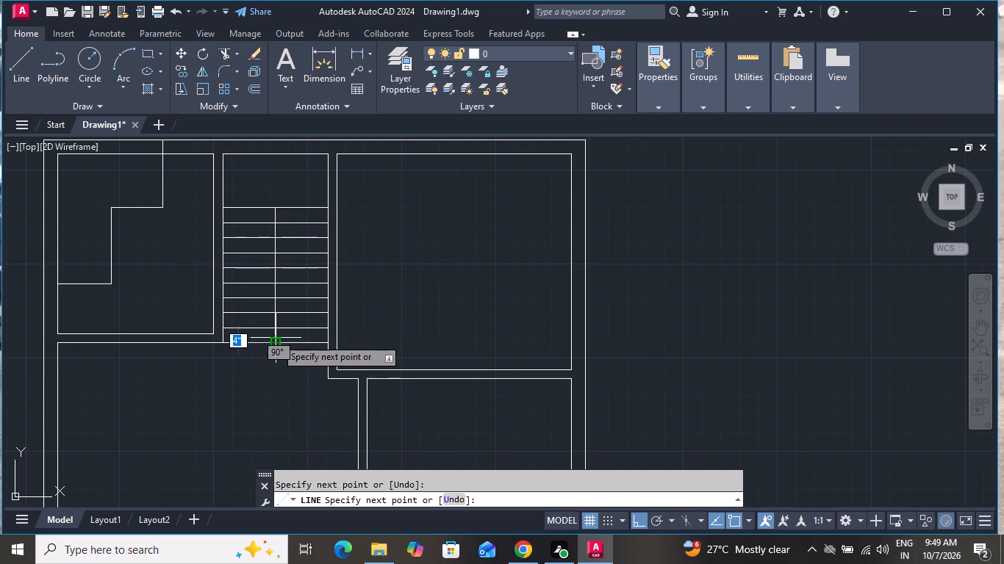
right_click(276, 336)
click(289, 353)
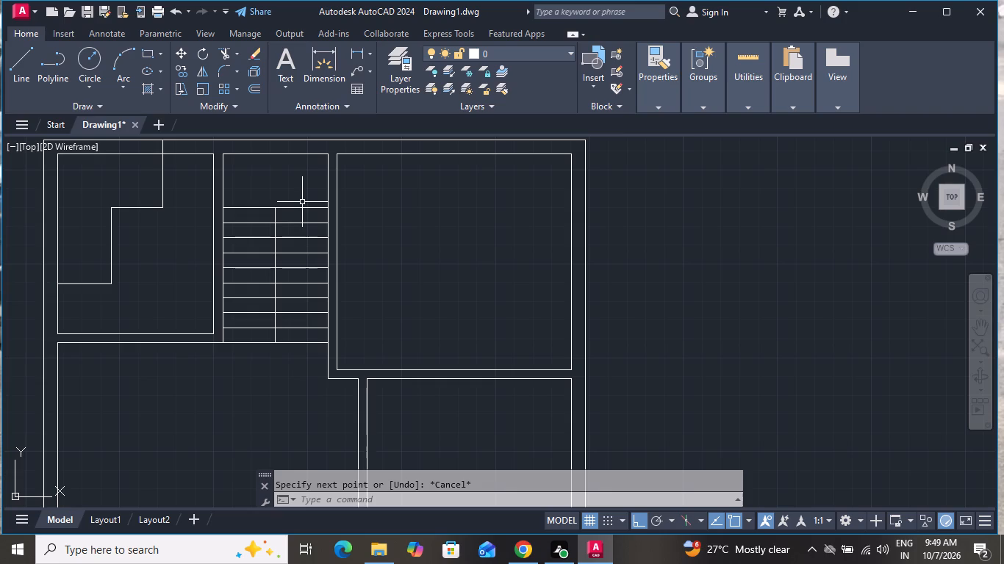
Trim all stair lines east of the vertical centre line, leaving only the western flight.
text(tr)
key(space)
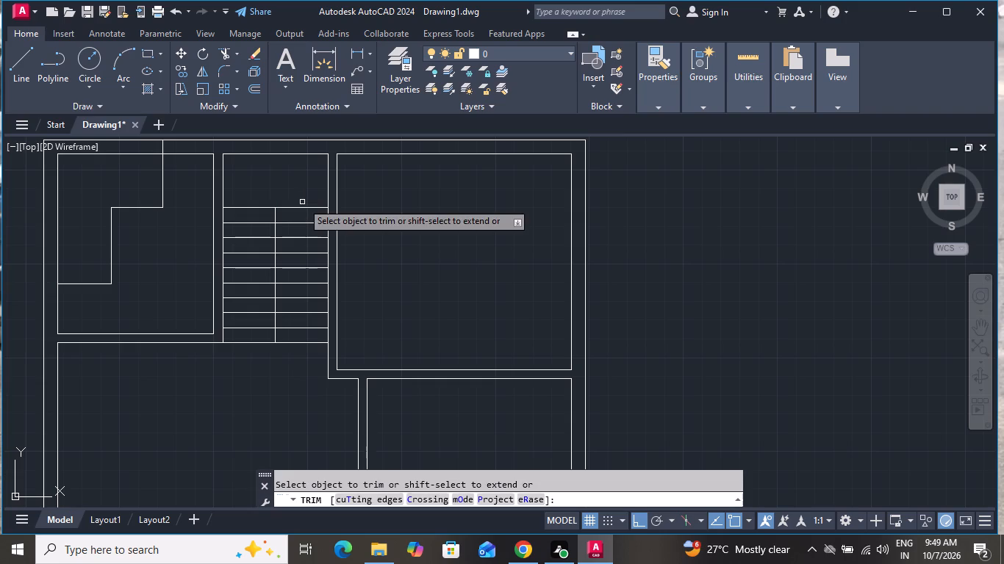
key(space)
click(302, 202)
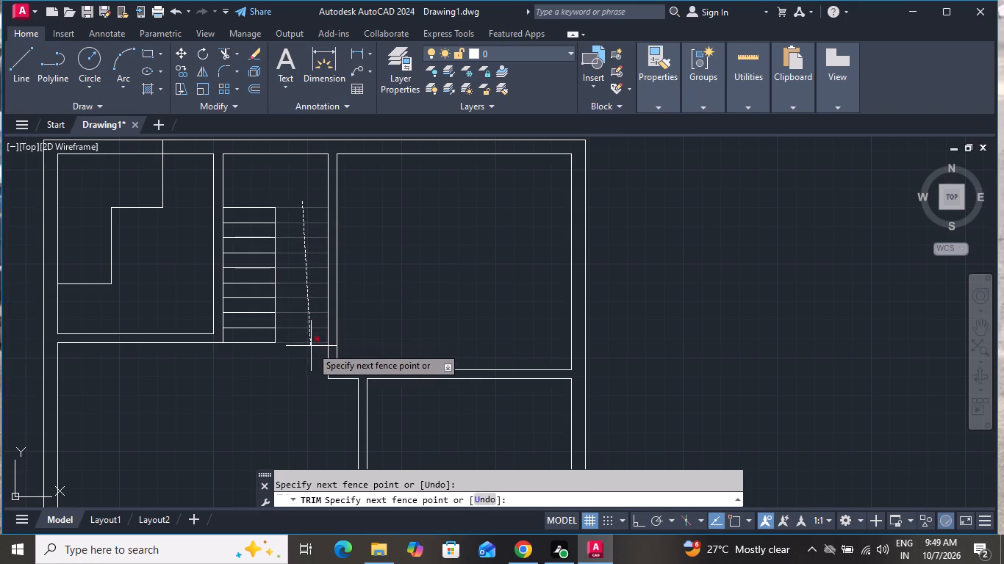
click(310, 369)
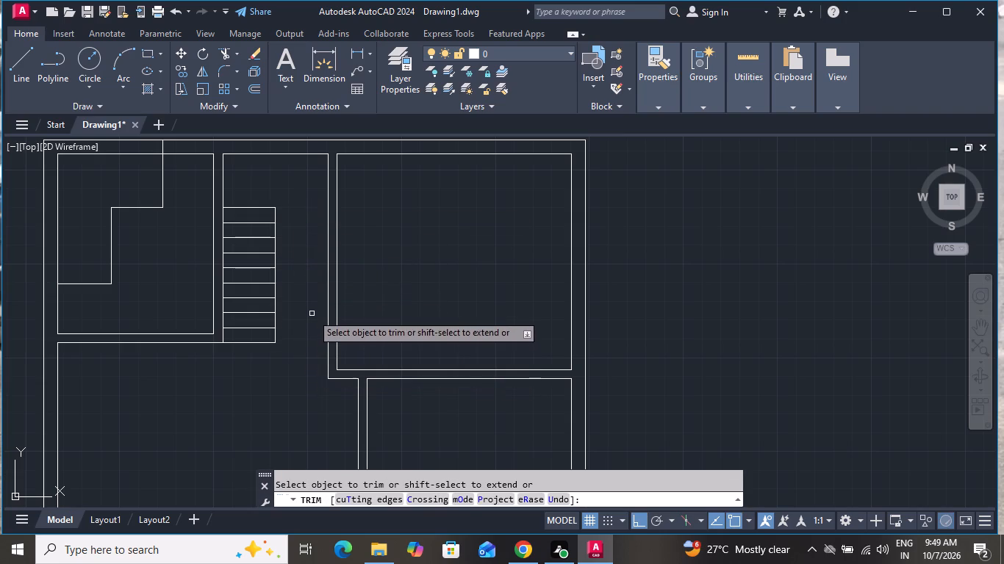
right_click(306, 285)
click(324, 316)
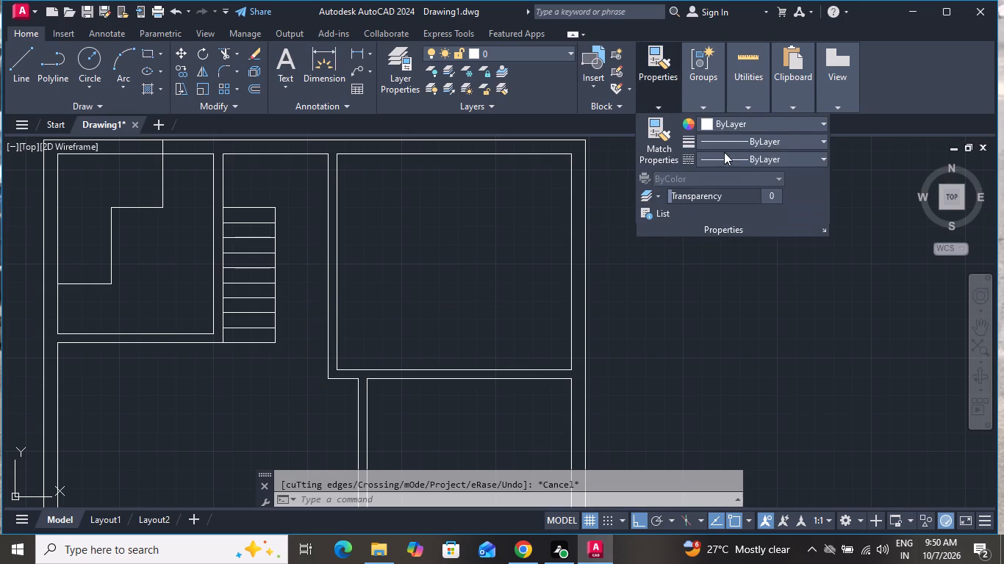
Load the BORDER2 linetype from acad.lin into the drawing.
click(749, 153)
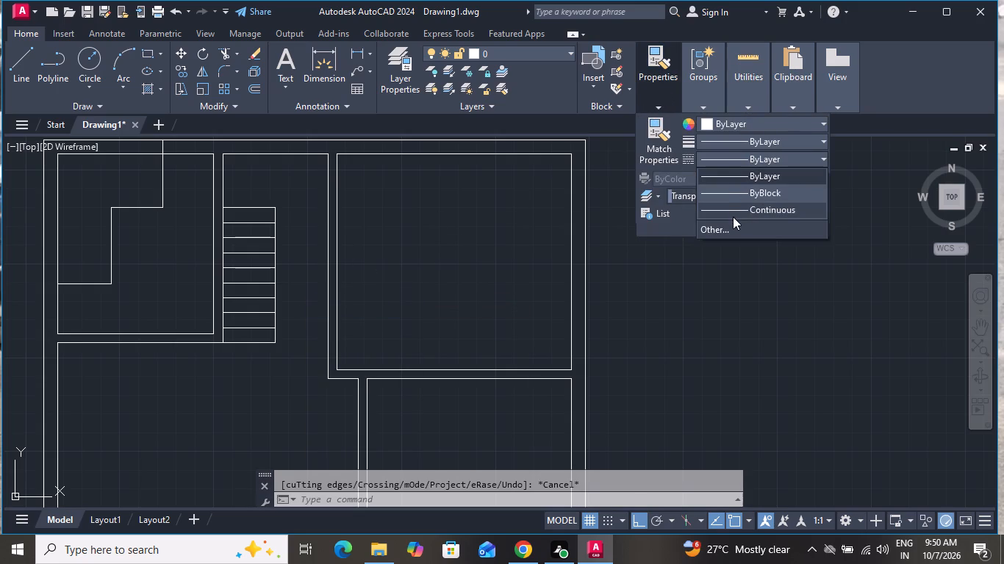
click(721, 234)
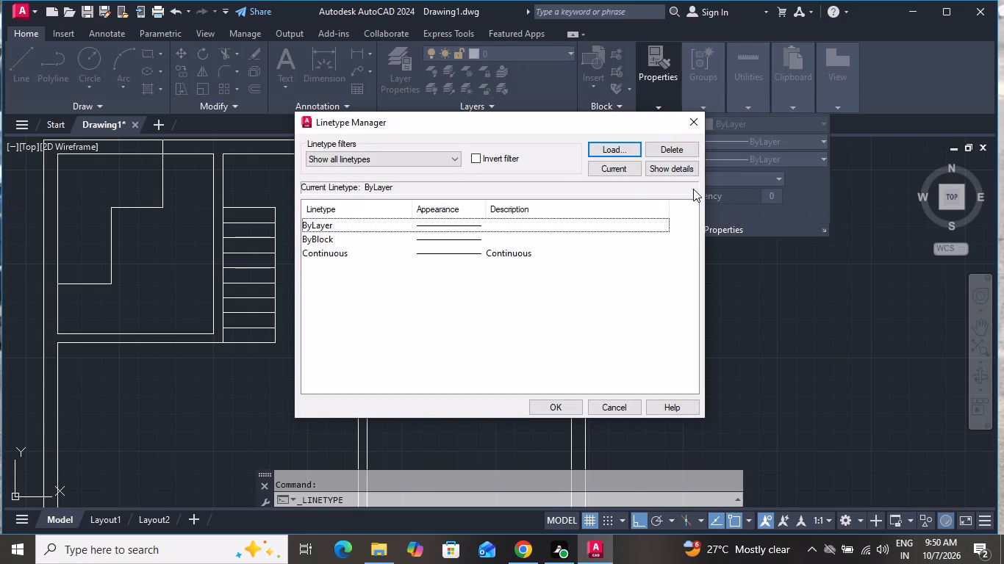
double_click(628, 145)
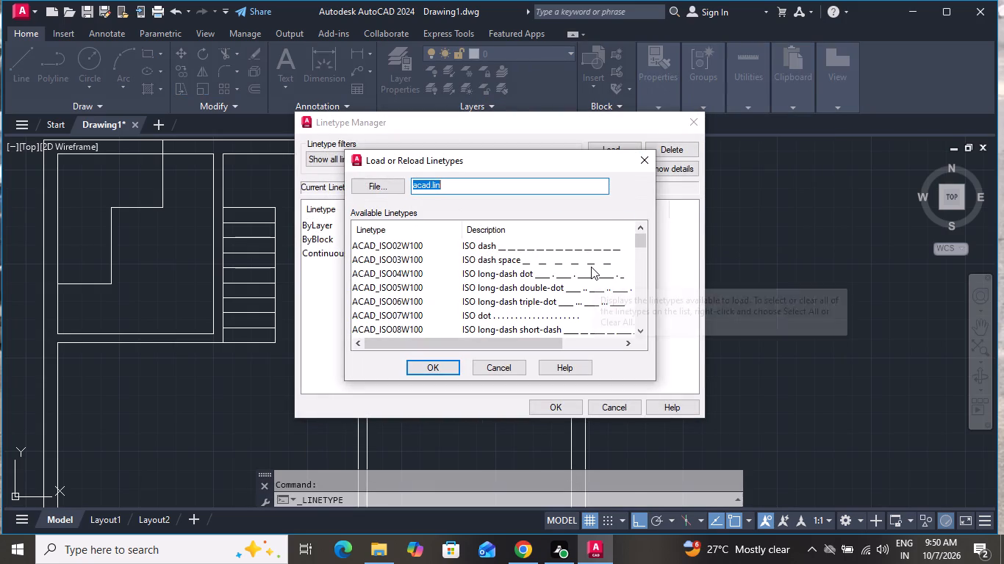
scroll(582, 257, down, 1)
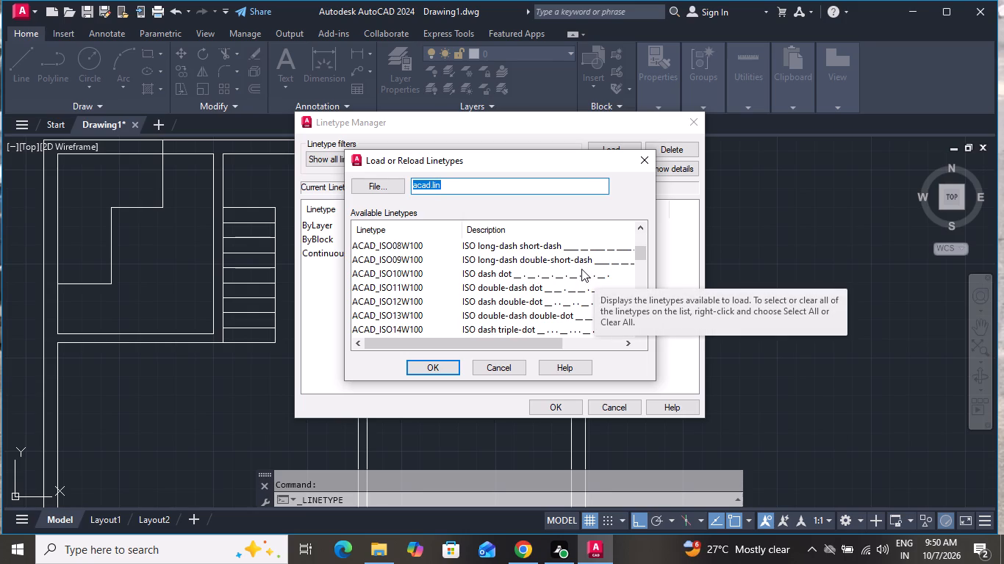
scroll(574, 285, down, 2)
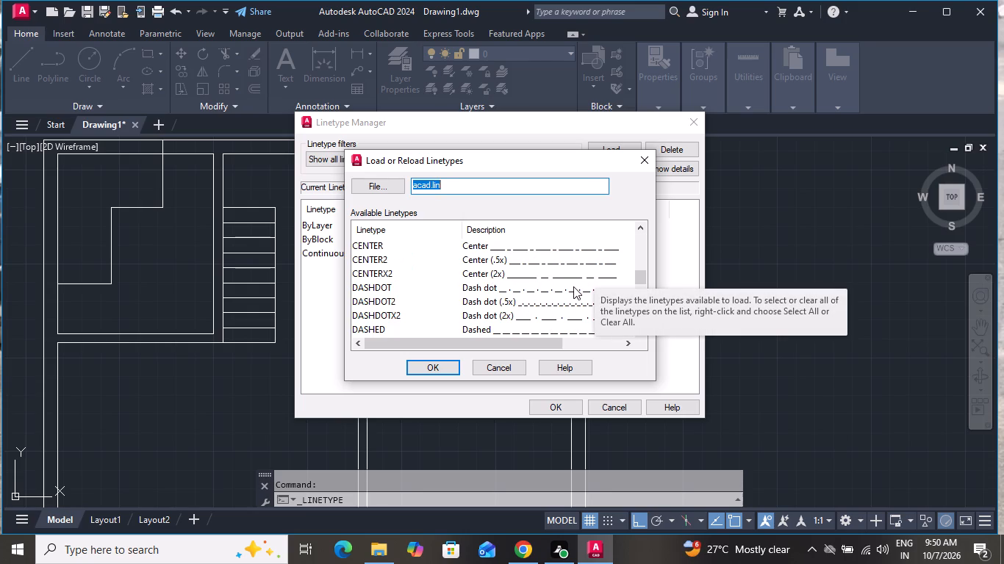
scroll(573, 286, up, 1)
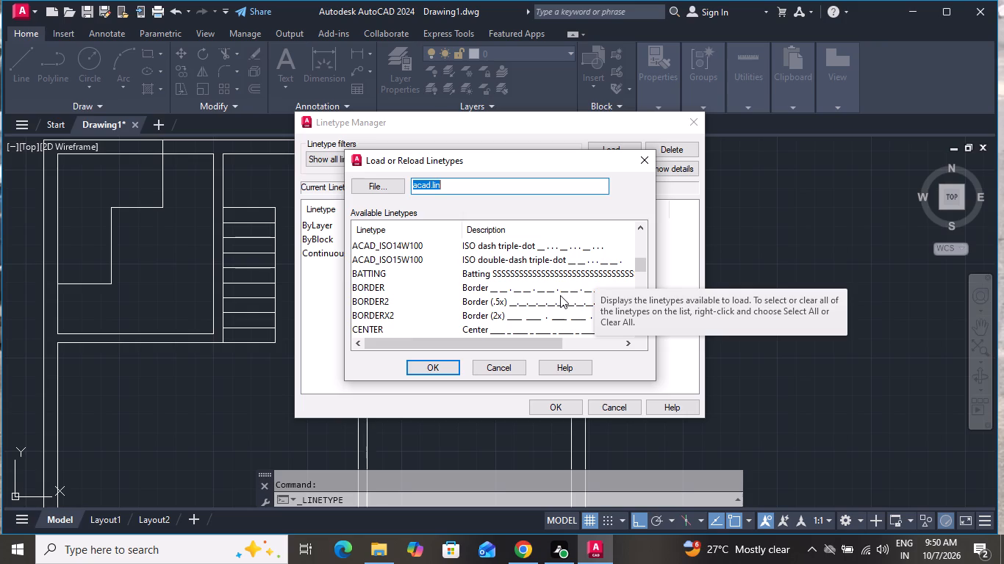
click(560, 295)
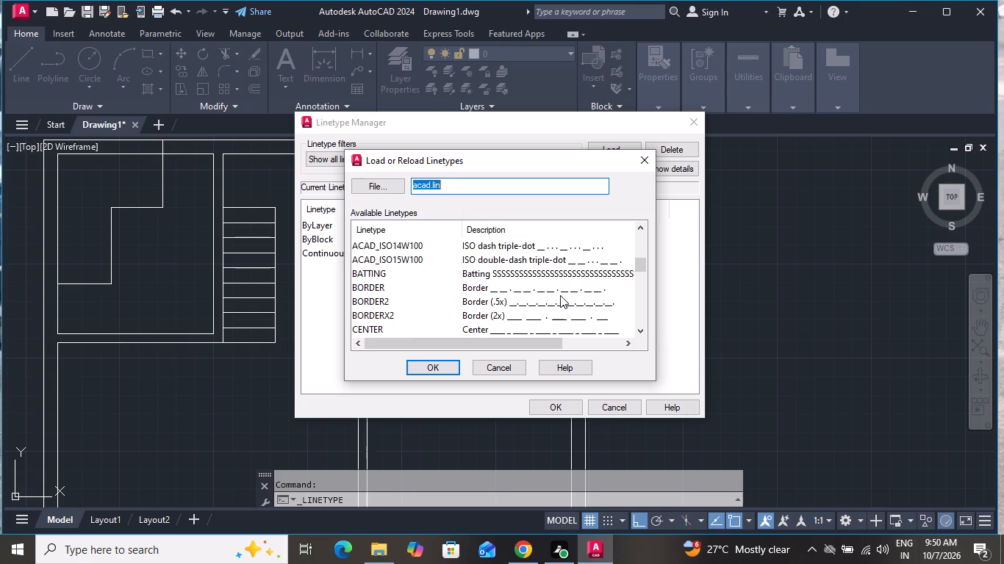
click(436, 365)
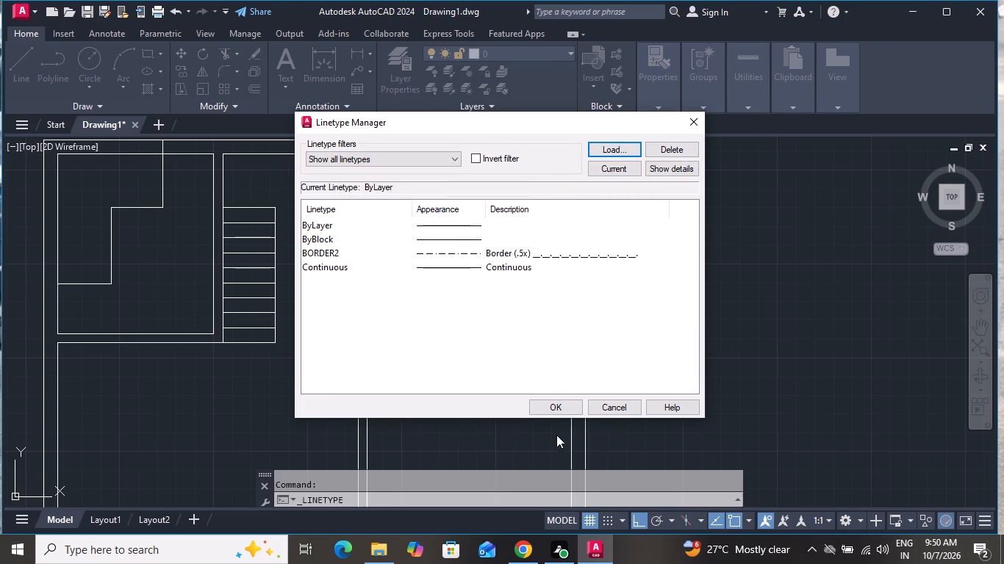
click(556, 411)
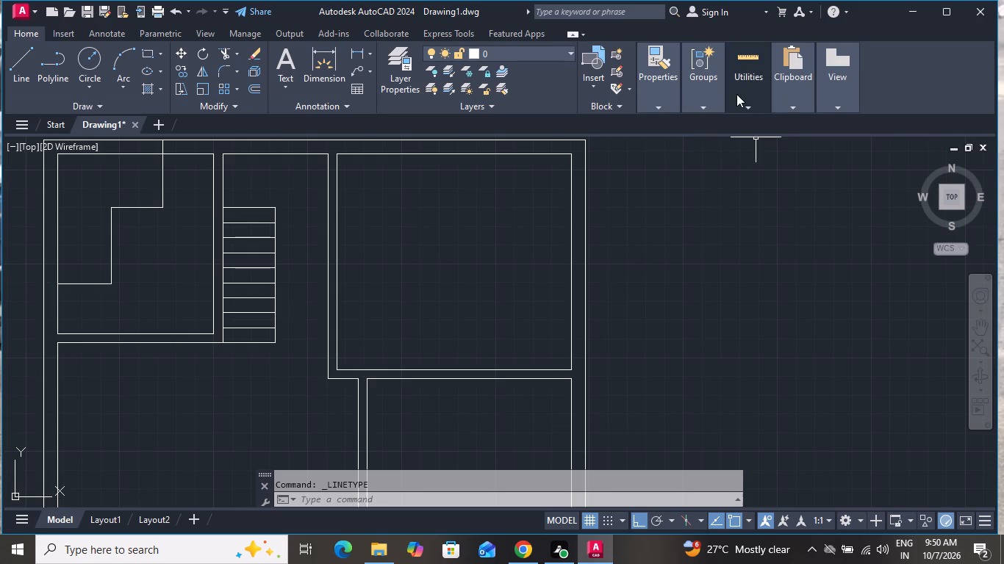
Set BORDER2 as the current linetype.
click(703, 157)
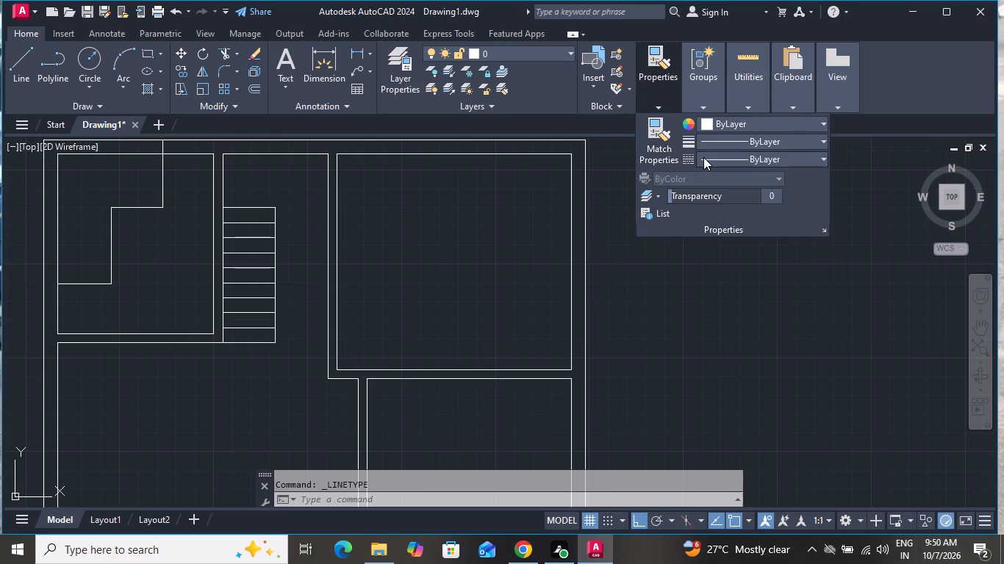
click(714, 206)
Draw a horizontal line about 2'-11" long from the top of the stair's centre line east to the partition.
click(26, 62)
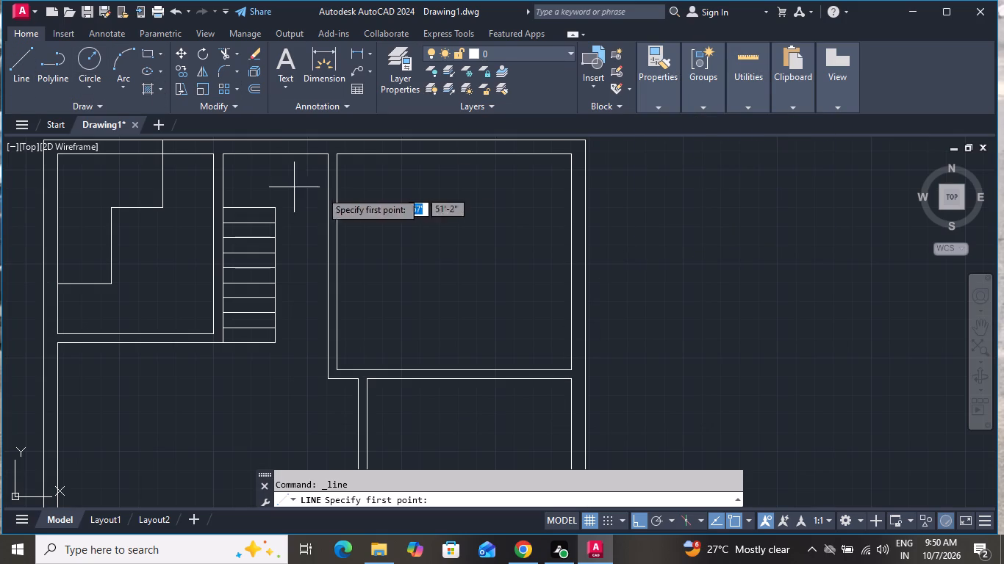
scroll(293, 213, up, 2)
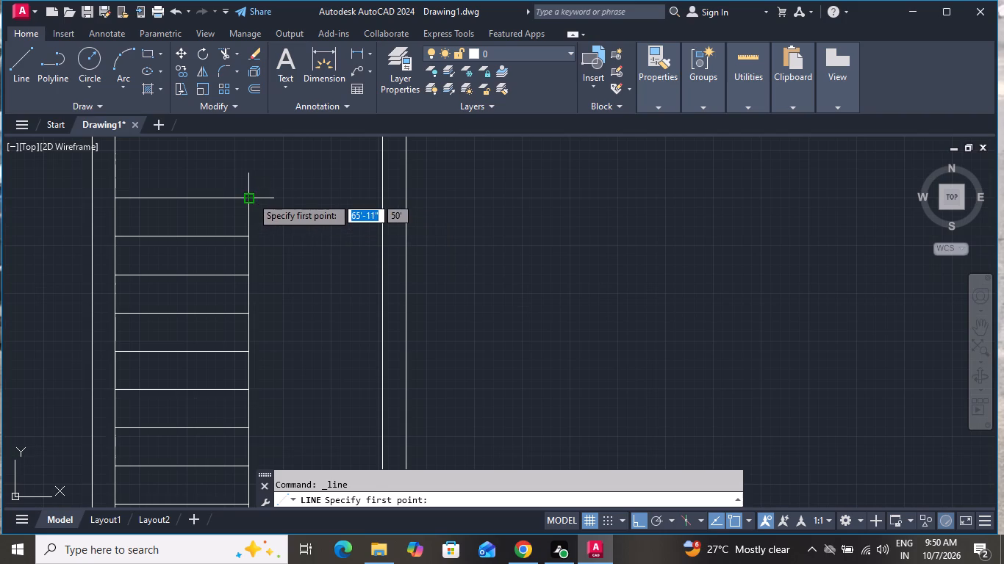
click(251, 197)
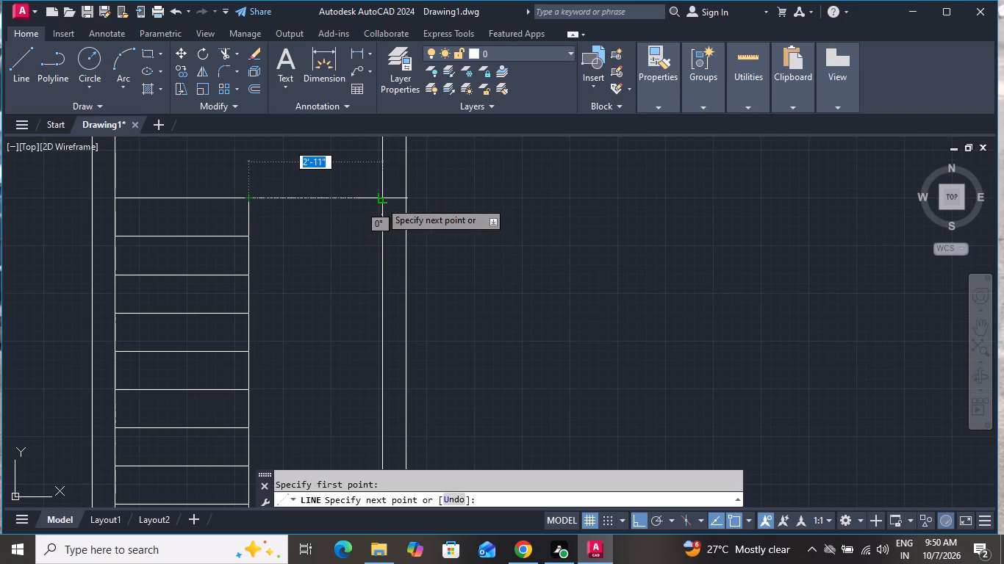
click(381, 200)
right_click(340, 259)
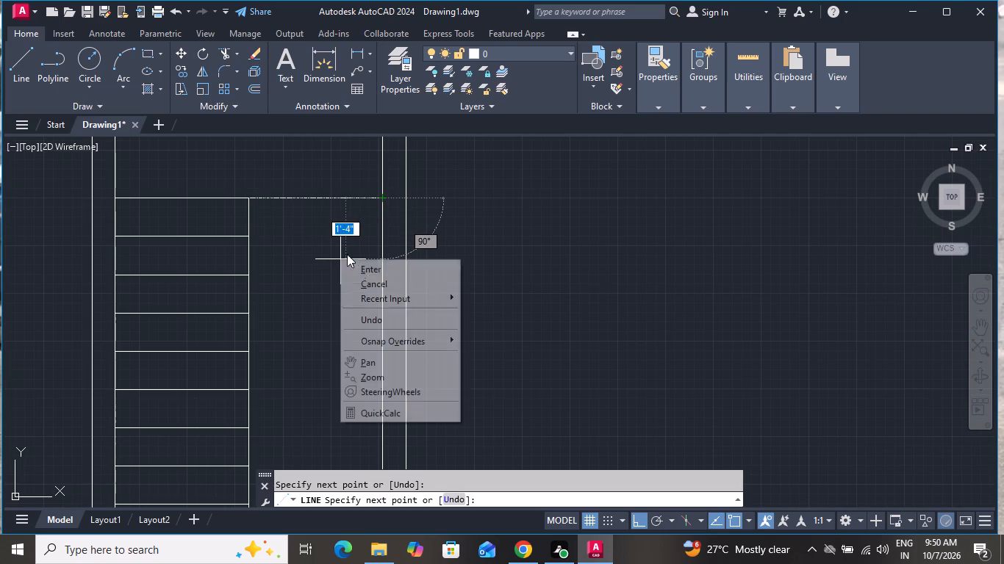
click(364, 278)
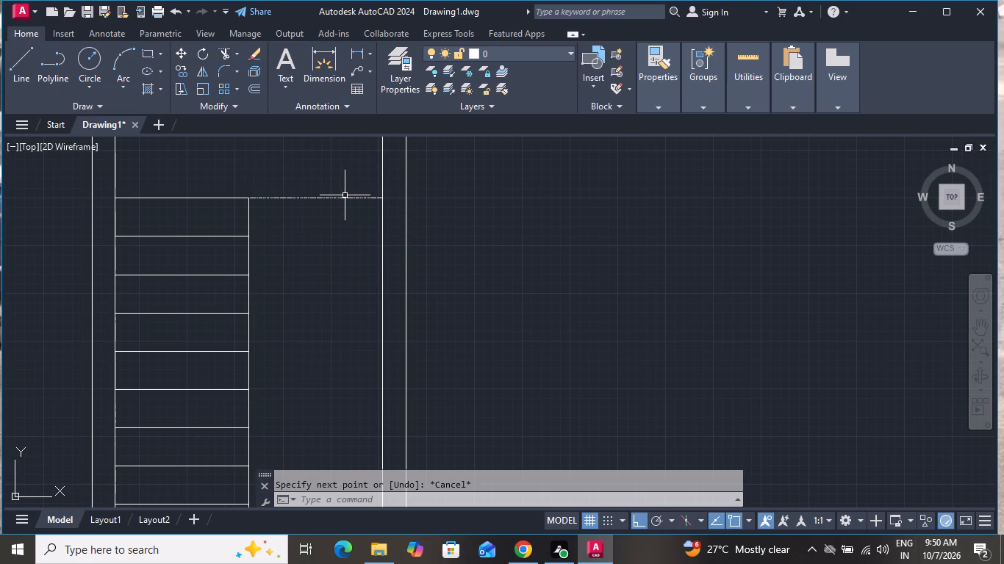
Offset the new top line of the eastern flight 10" south.
click(345, 197)
key(o)
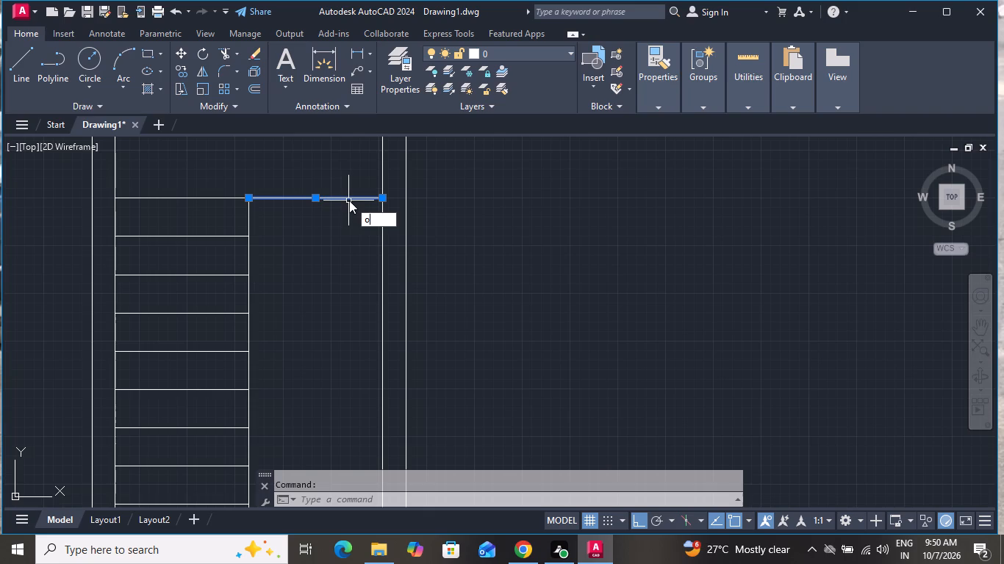
key(f)
key(space)
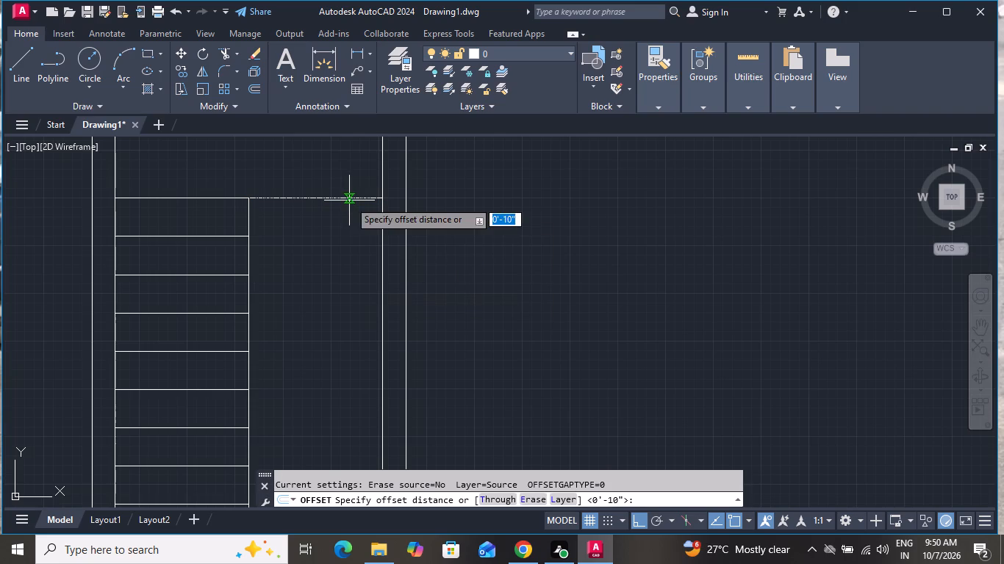
key(1)
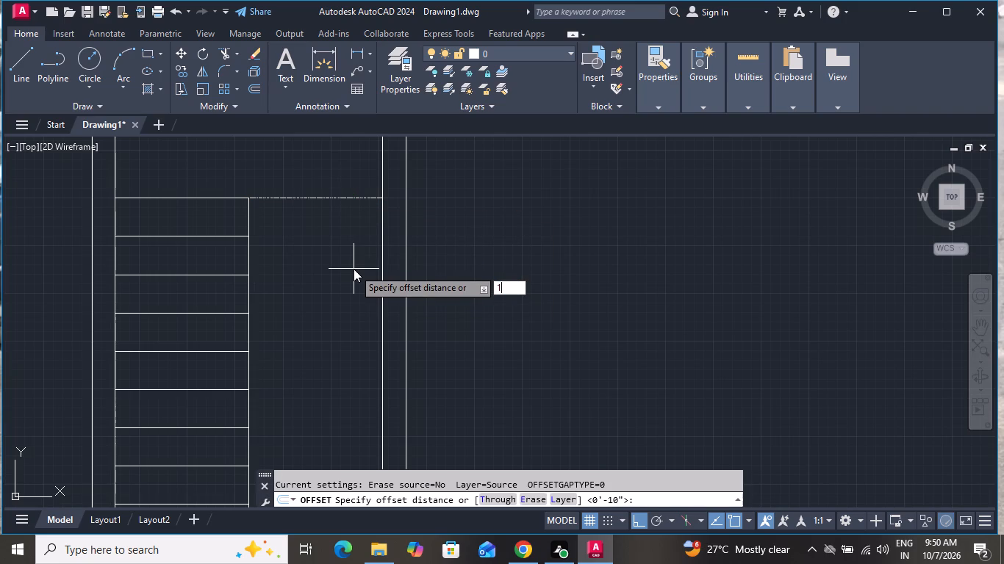
key(o)
key(BackSpace)
key(0)
key(shift+quotedbl)
key(Return)
click(329, 263)
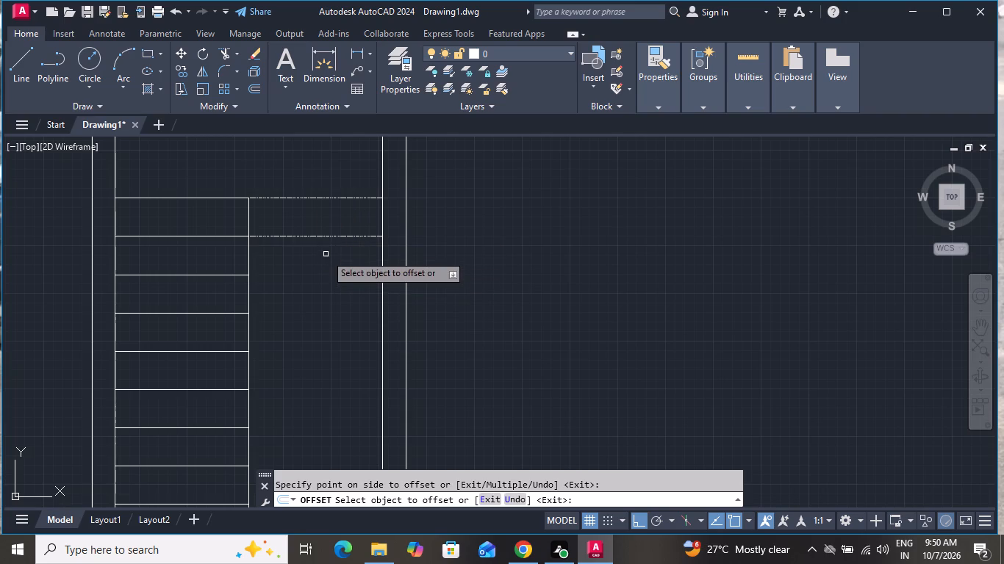
Add four more eastern-flight tread lines by repeatedly offsetting the lowest one 10" south.
drag(330, 236, 332, 243)
click(335, 275)
click(334, 278)
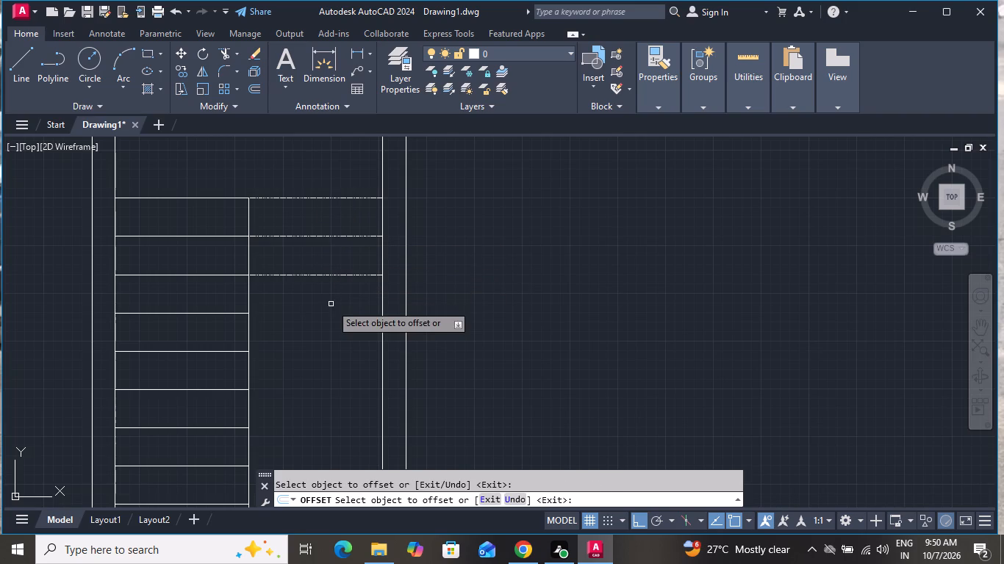
click(331, 305)
drag(329, 275, 331, 288)
click(334, 317)
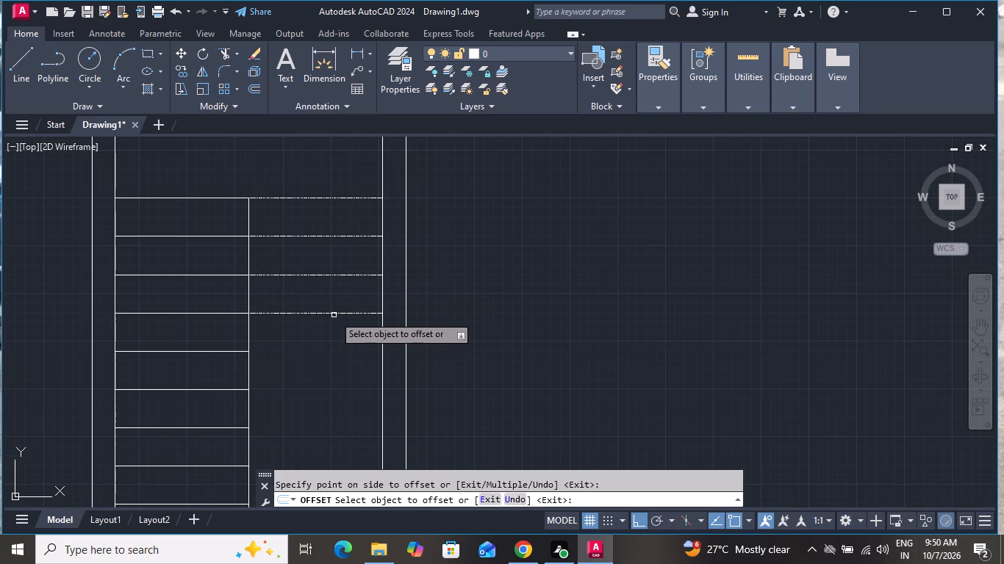
click(334, 315)
click(332, 340)
drag(329, 352, 330, 362)
click(329, 366)
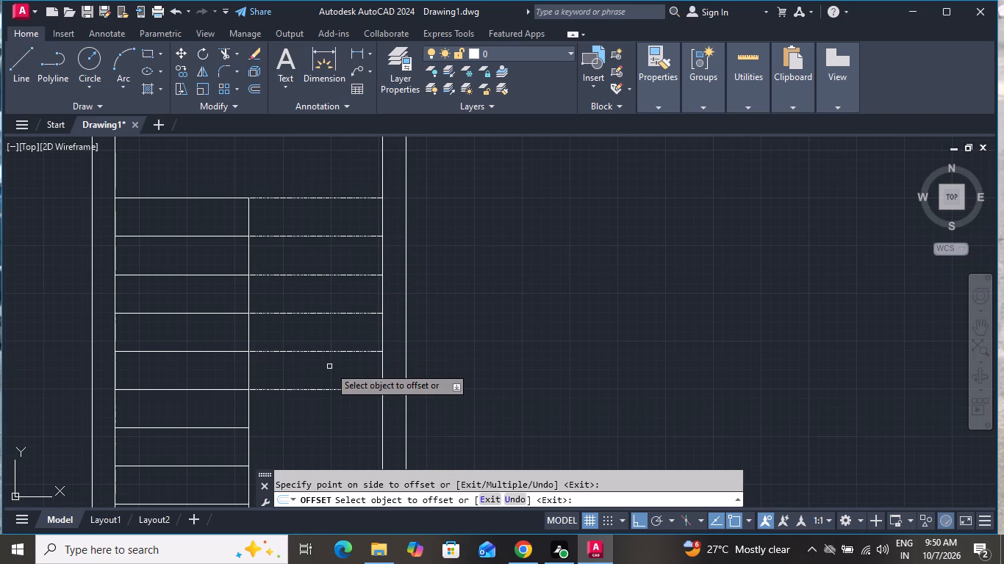
Add two more eastern-flight tread lines, each offset 10" south of the previous one, and finish offsetting.
scroll(325, 359, down, 1)
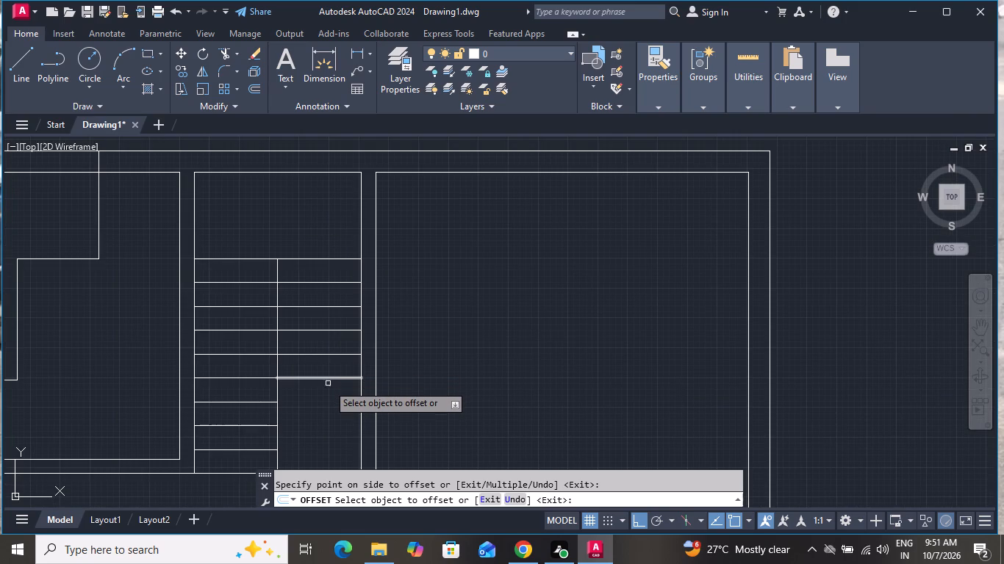
click(326, 378)
click(326, 399)
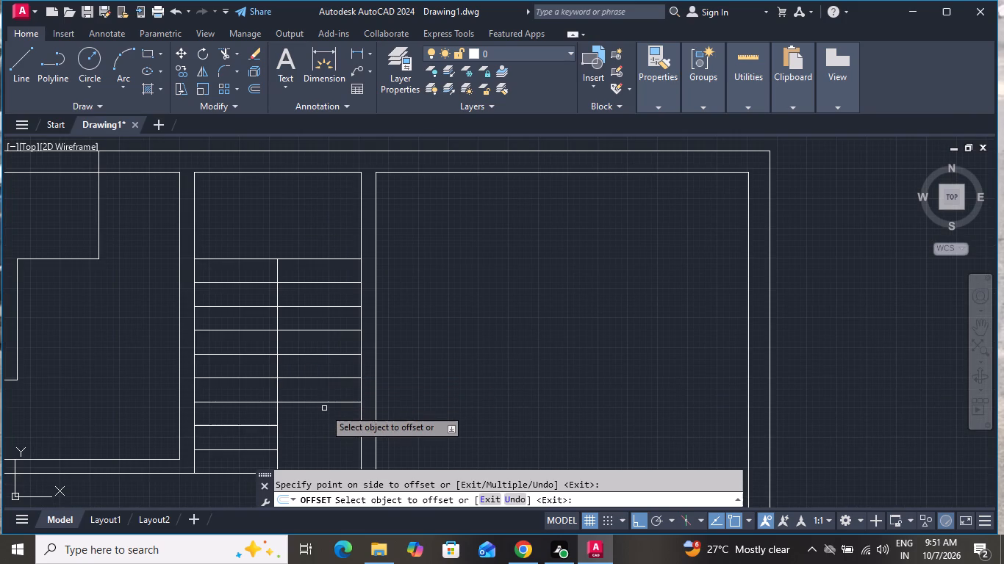
scroll(324, 402, down, 1)
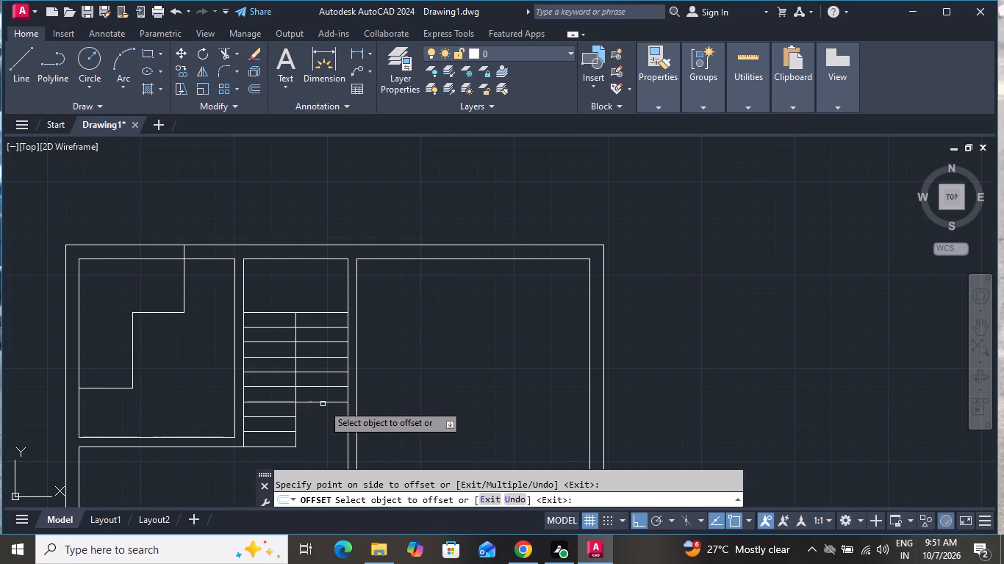
click(323, 404)
click(321, 415)
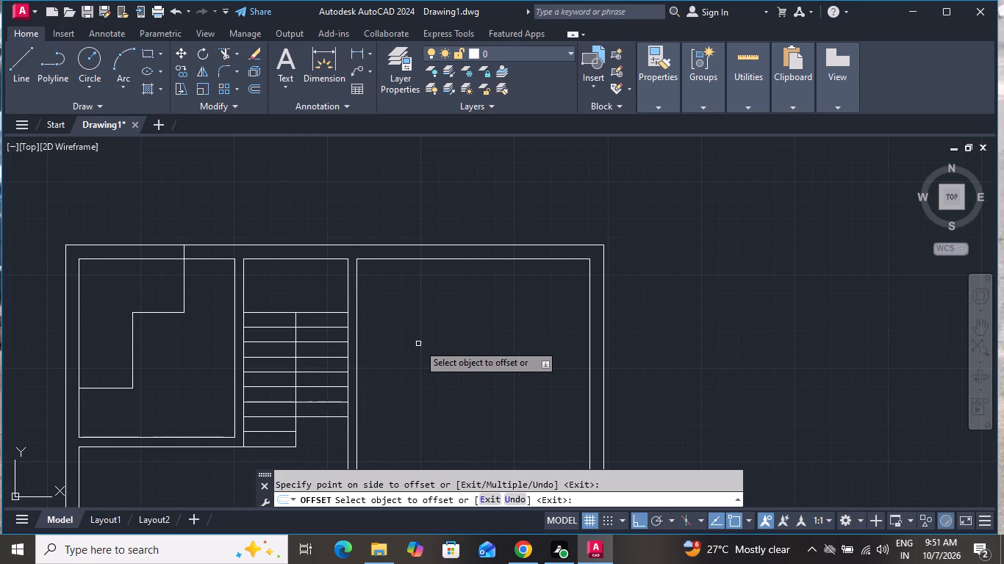
right_click(418, 344)
click(434, 370)
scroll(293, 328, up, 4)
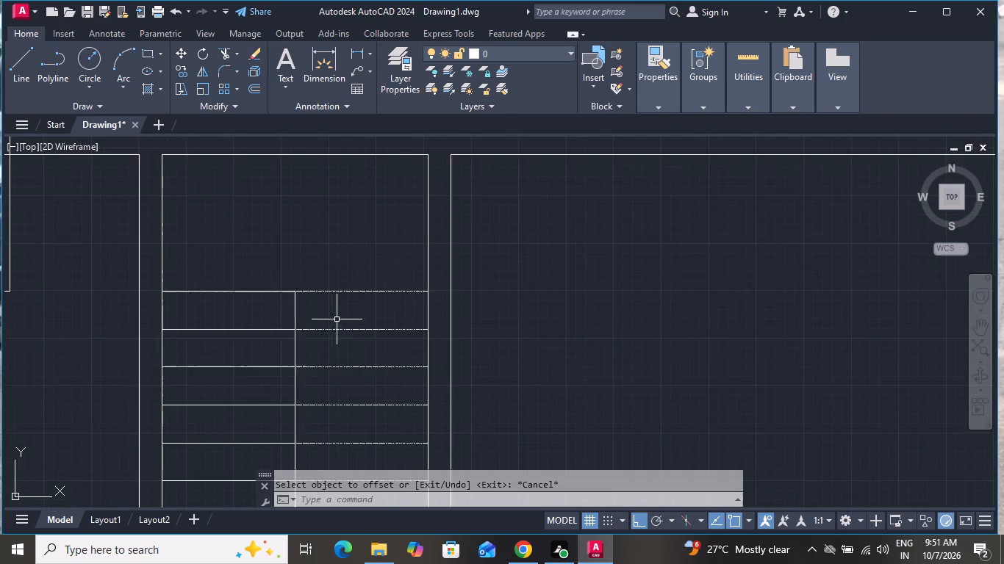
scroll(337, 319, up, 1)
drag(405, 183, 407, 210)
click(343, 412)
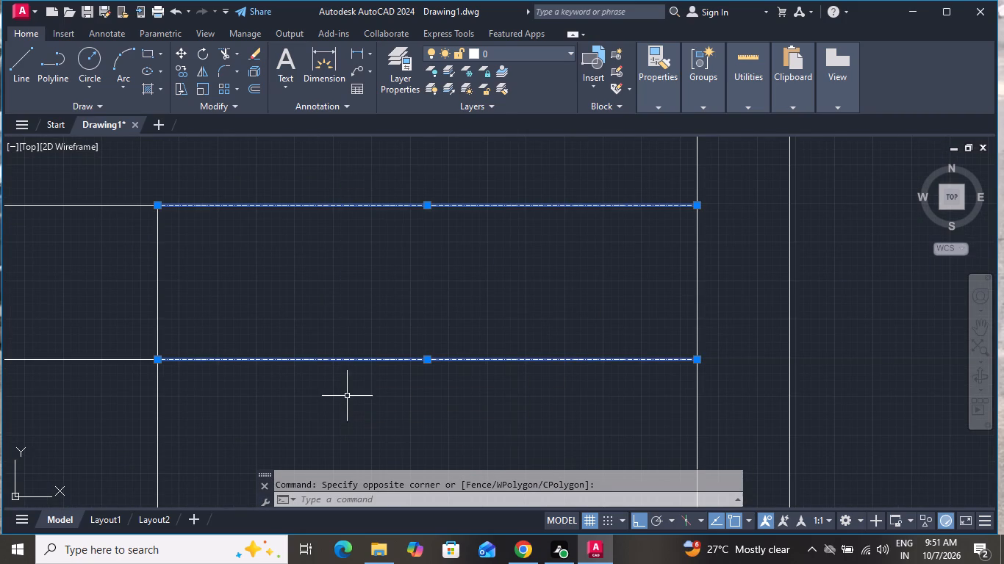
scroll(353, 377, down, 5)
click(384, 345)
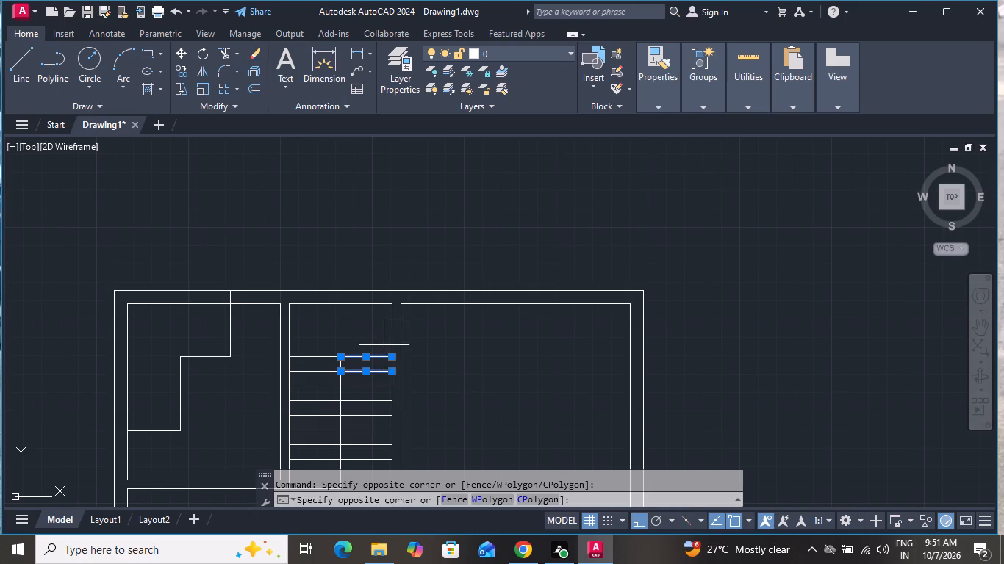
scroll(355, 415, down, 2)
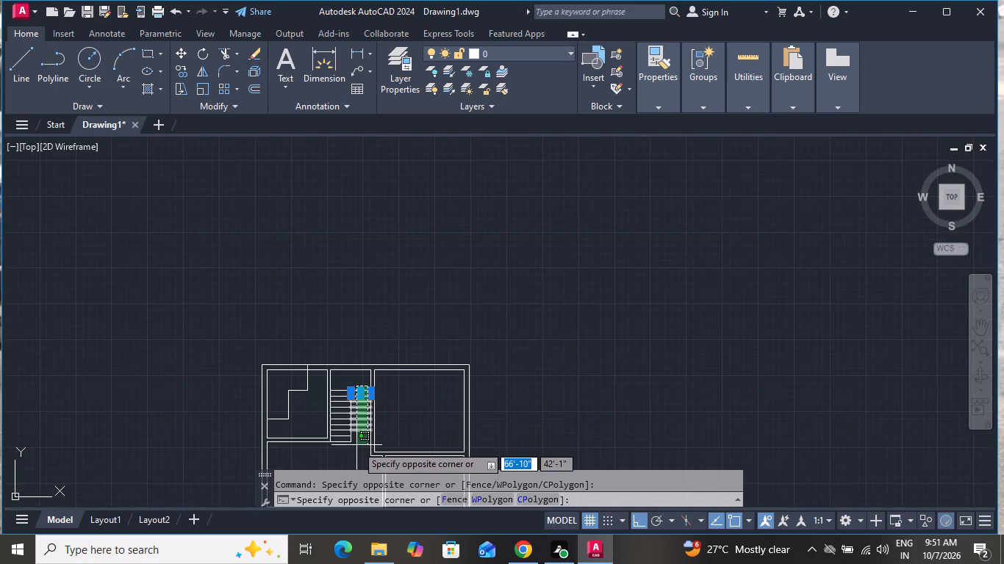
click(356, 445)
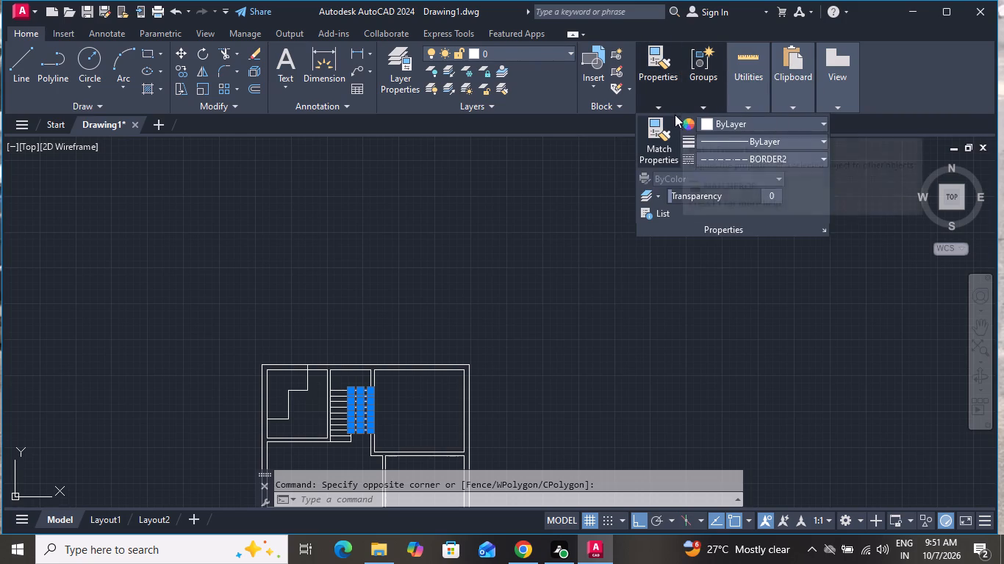
Load the ACAD_ISO02W100 ISO dash linetype from acad.lin into the drawing.
click(711, 153)
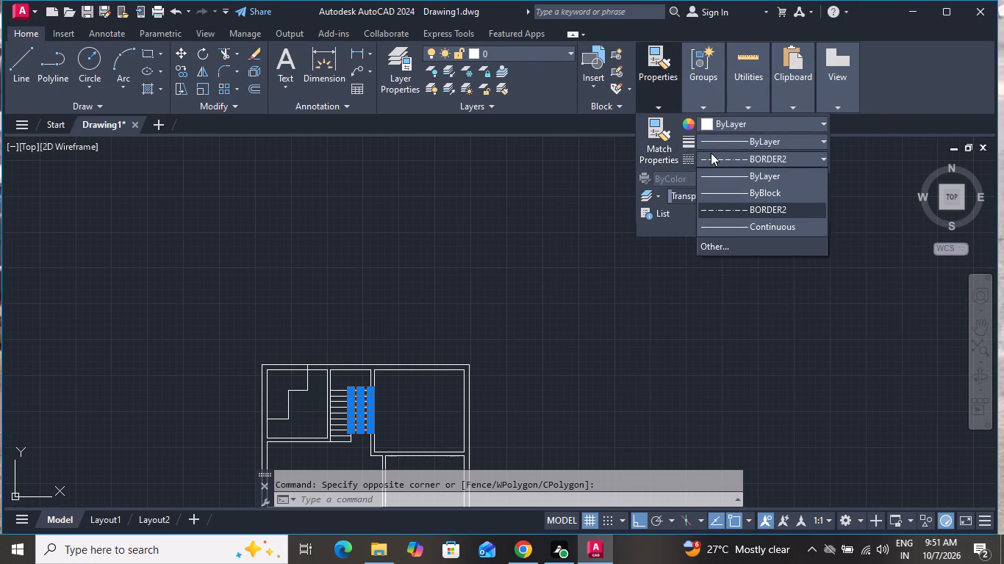
click(727, 239)
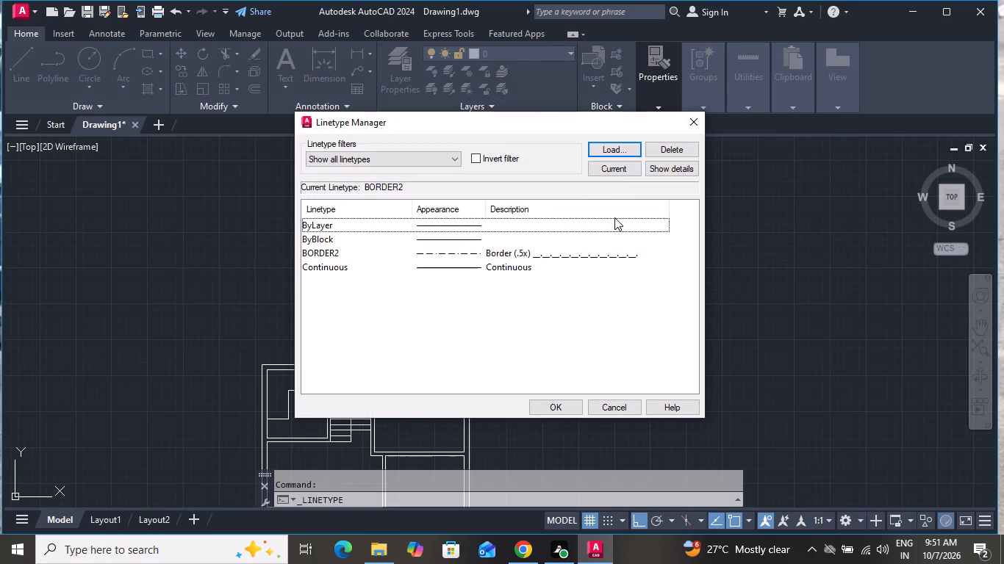
click(613, 148)
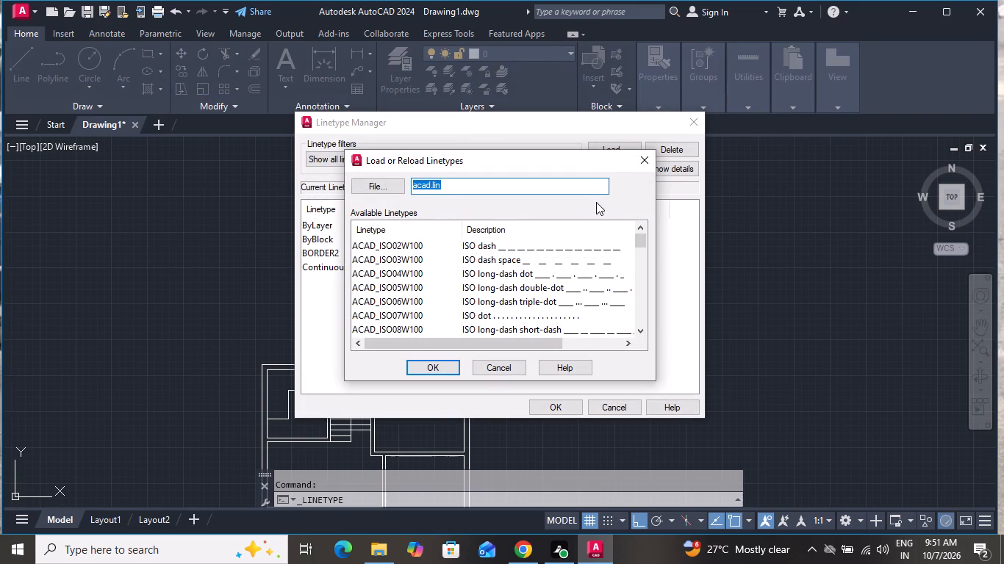
click(589, 249)
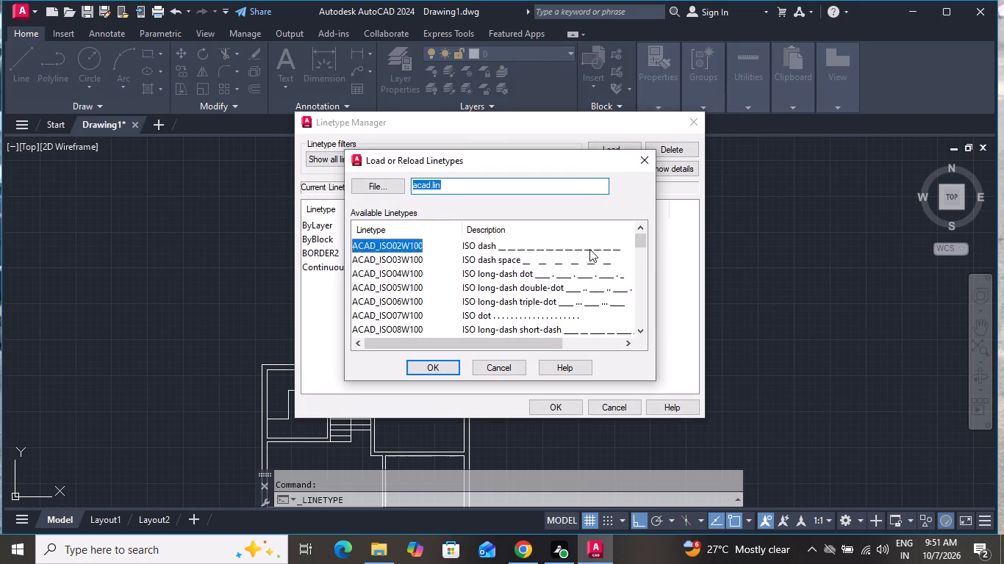
click(445, 373)
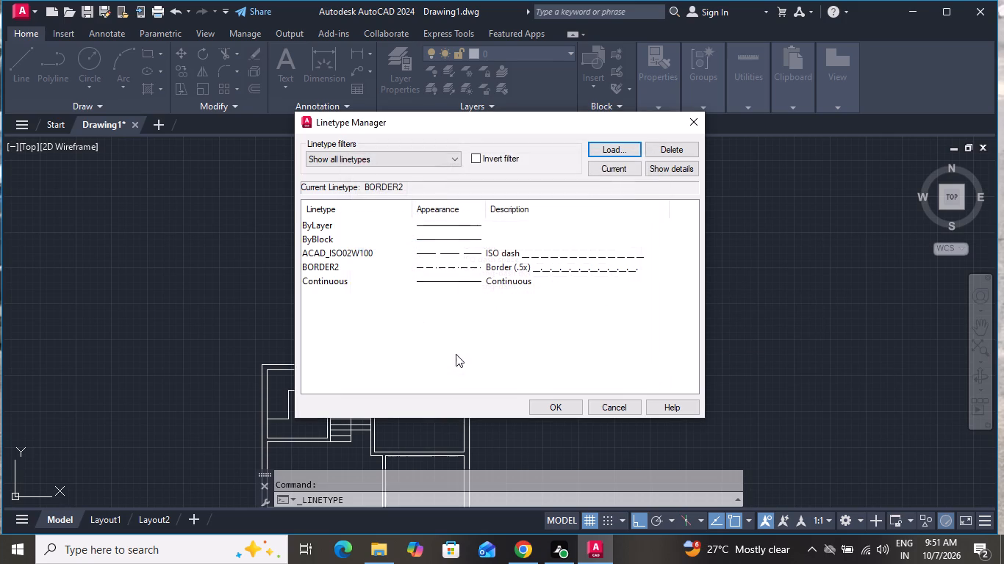
click(562, 411)
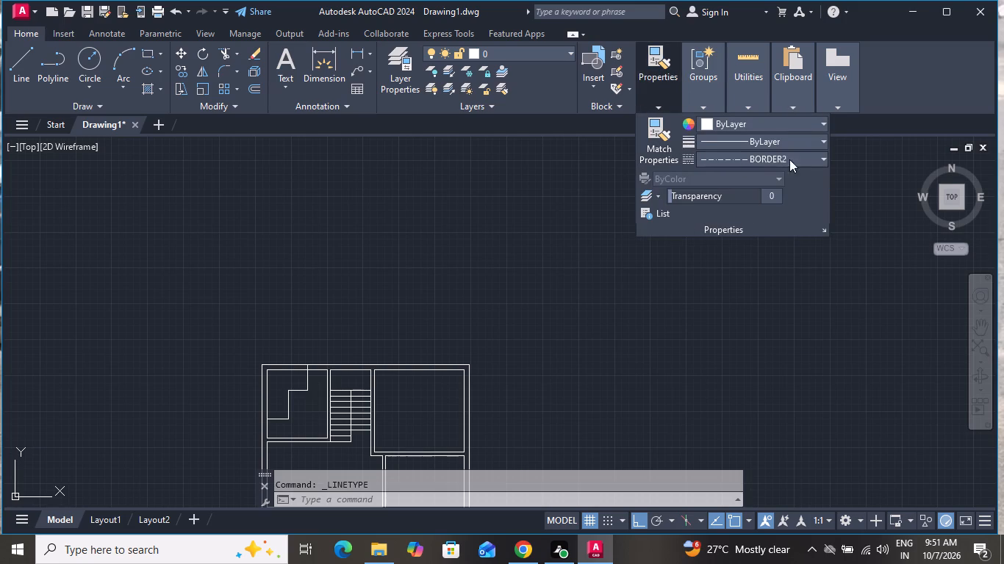
Set ACAD_ISO02W100 as the current linetype.
click(822, 159)
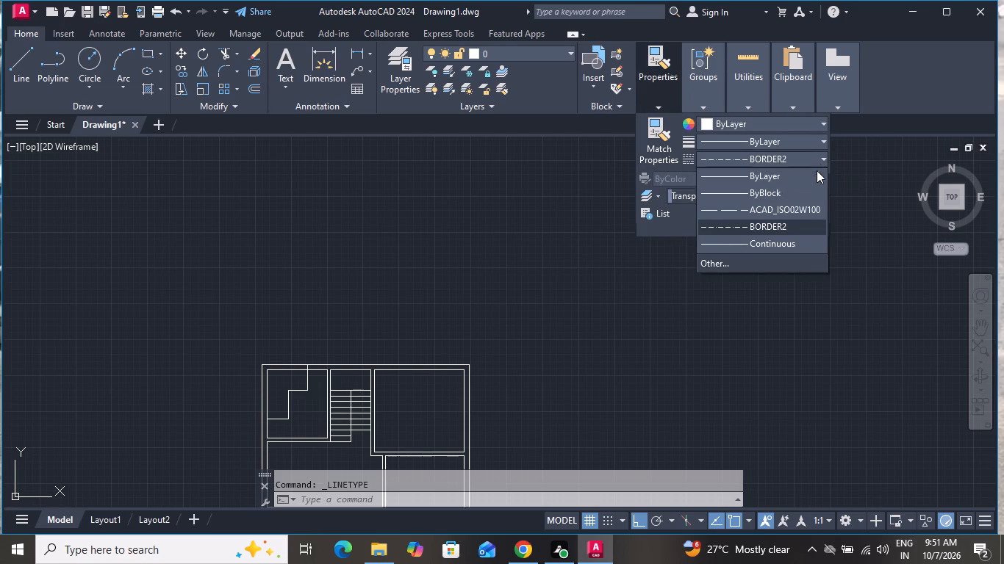
click(763, 211)
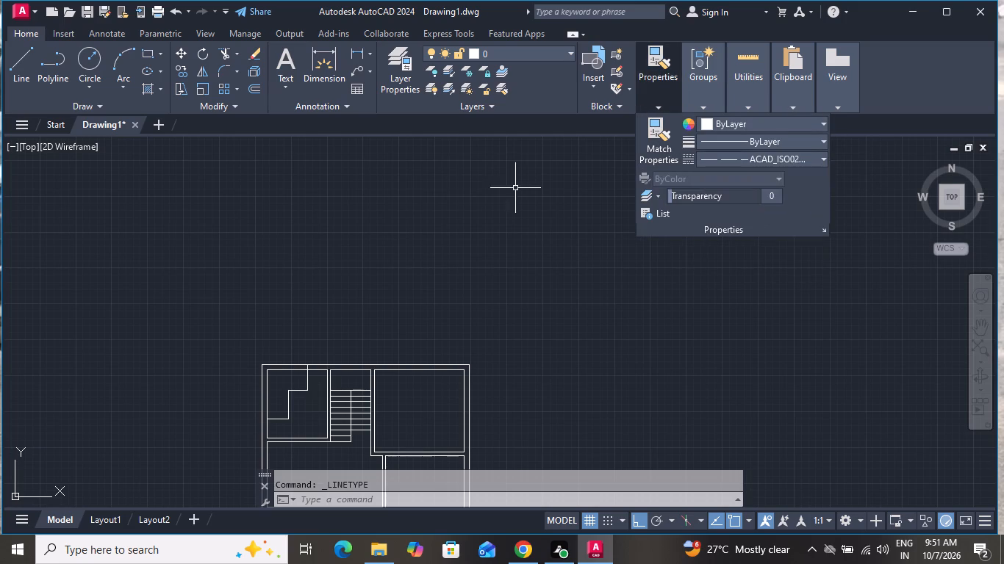
Erase the eight solid tread lines of the staircase's eastern flight.
scroll(340, 422, up, 2)
scroll(343, 419, down, 1)
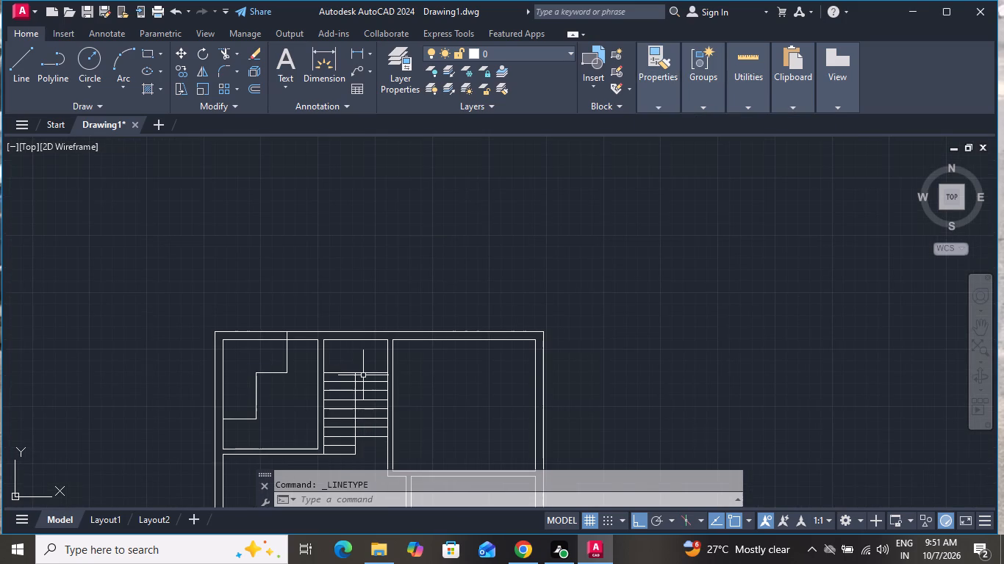
scroll(367, 380, up, 3)
click(403, 323)
scroll(379, 439, down, 2)
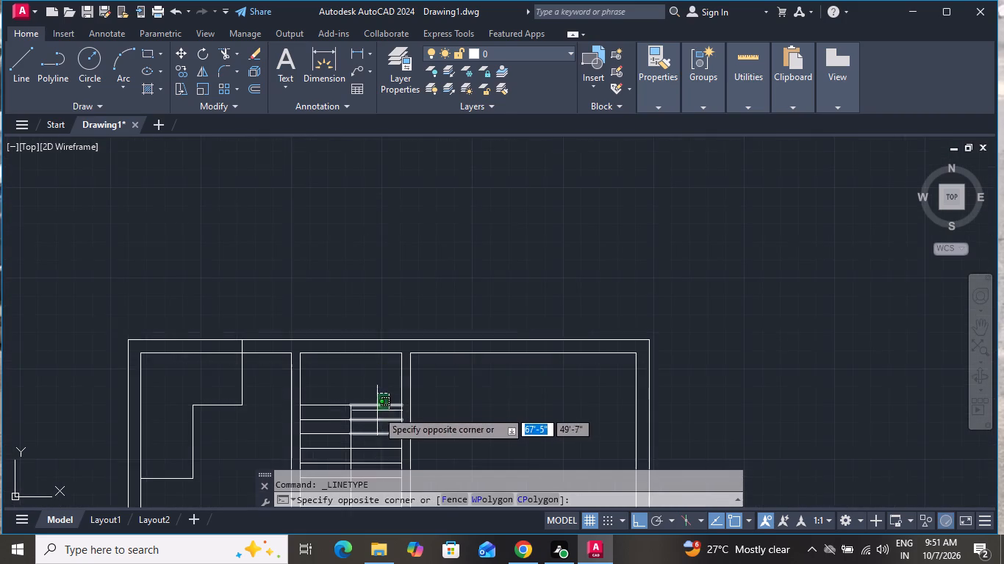
scroll(378, 392, up, 1)
scroll(378, 392, down, 5)
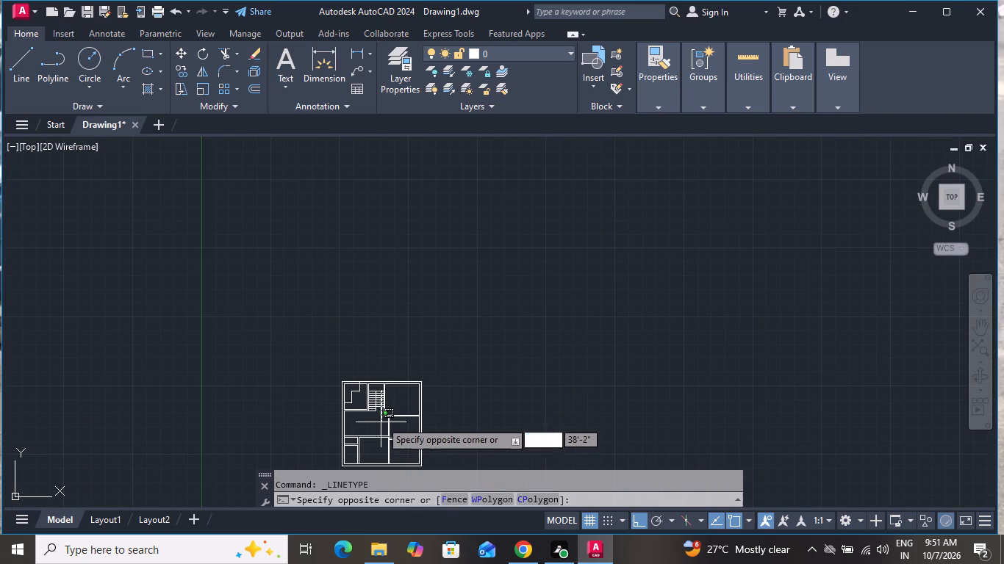
scroll(381, 419, up, 4)
click(367, 395)
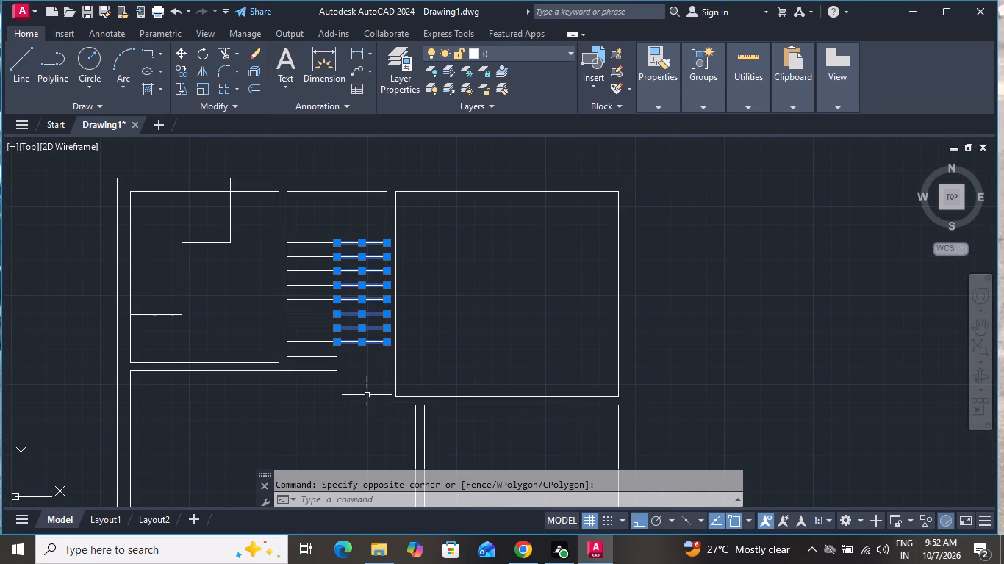
key(Delete)
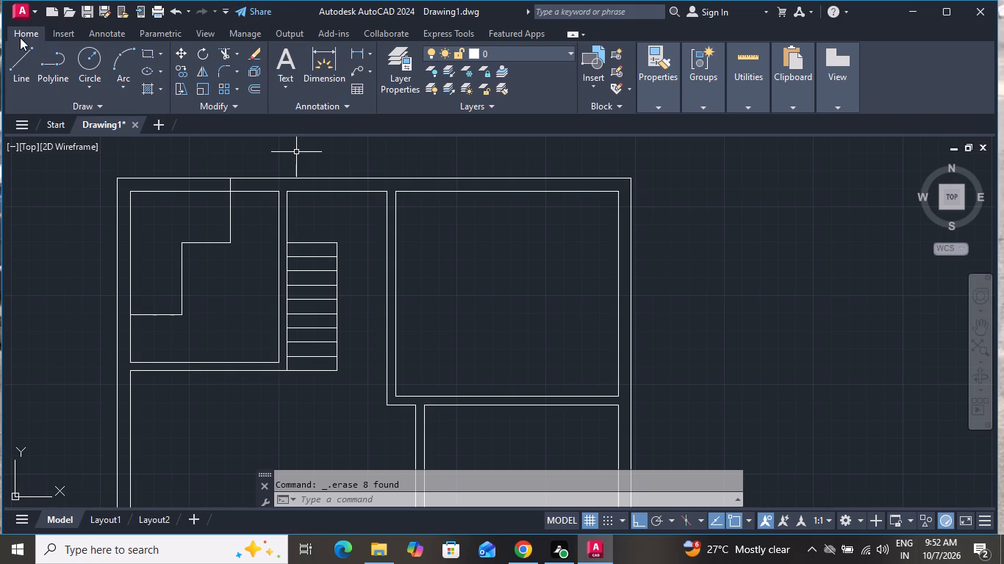
Draw a dashed line for the eastern flight's northernmost tread, from the top of the flight divider east to the stairwell wall.
click(29, 61)
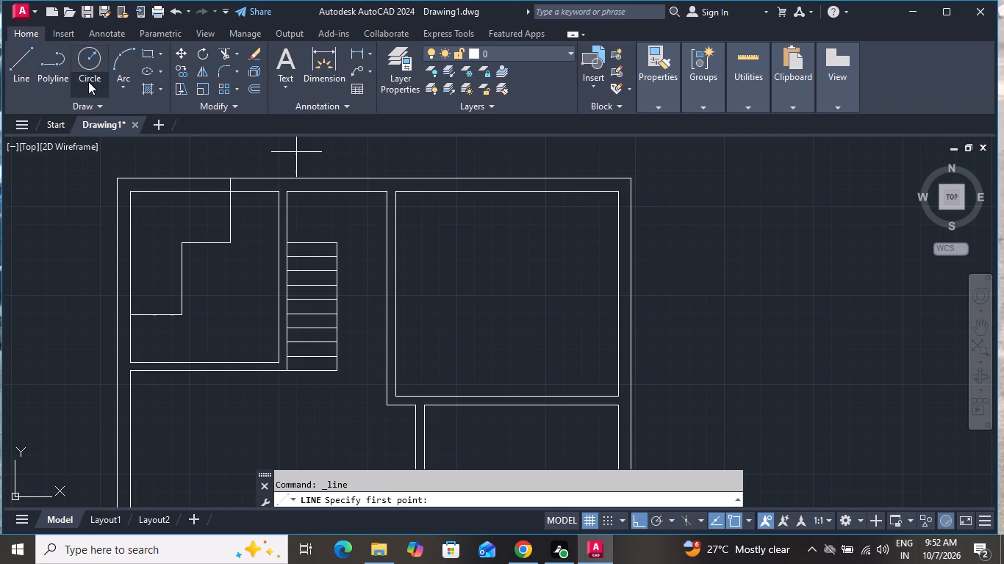
scroll(348, 243, up, 1)
scroll(348, 243, down, 1)
scroll(334, 250, up, 5)
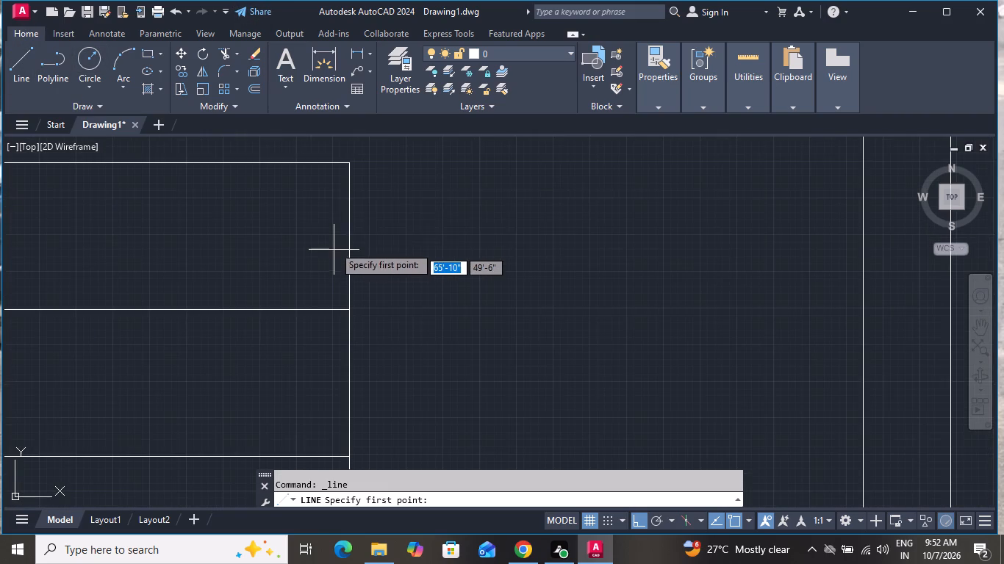
click(345, 161)
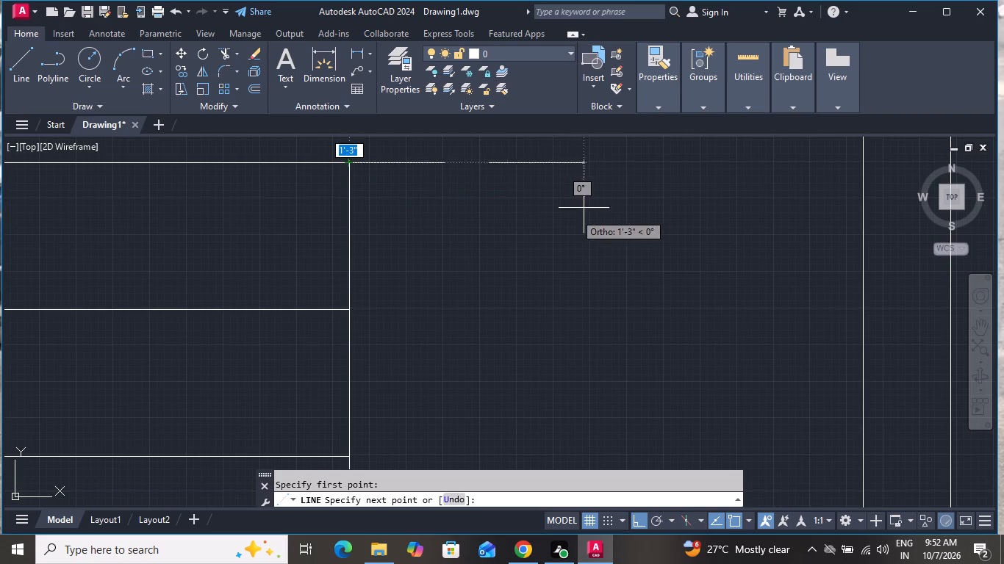
click(858, 165)
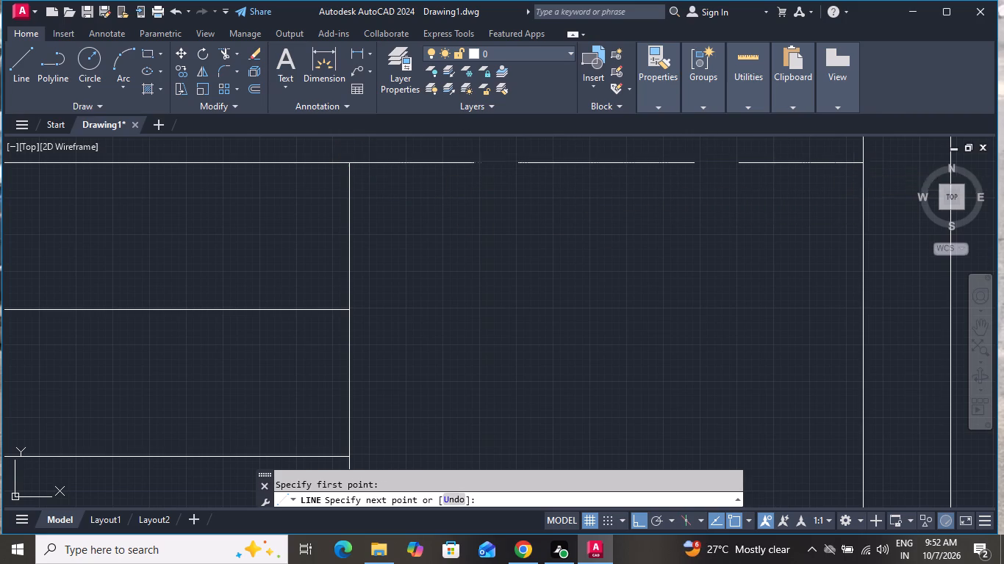
scroll(749, 259, down, 3)
key(Escape)
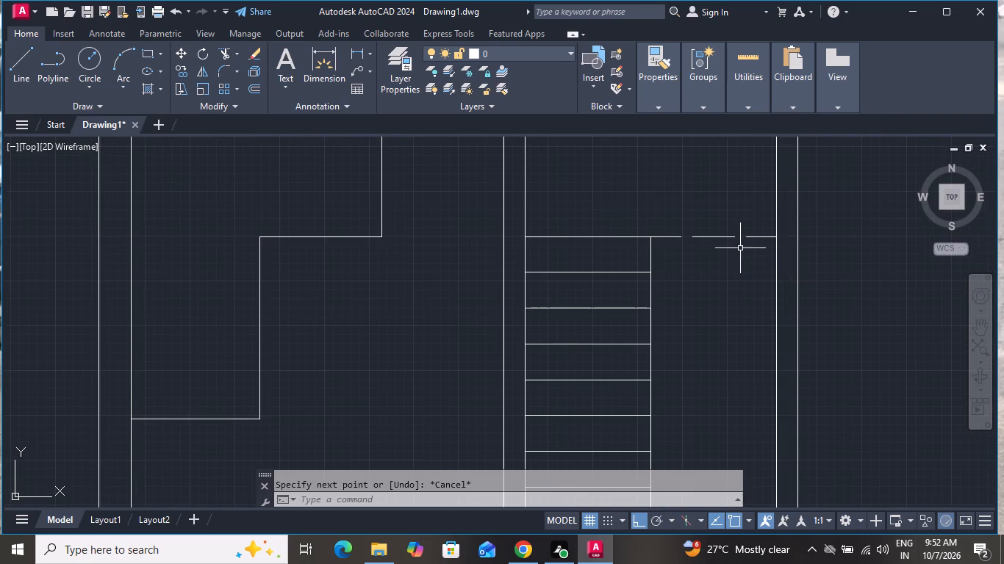
Offset the dashed tread line 10" once to the north and once to the south.
click(742, 222)
click(714, 258)
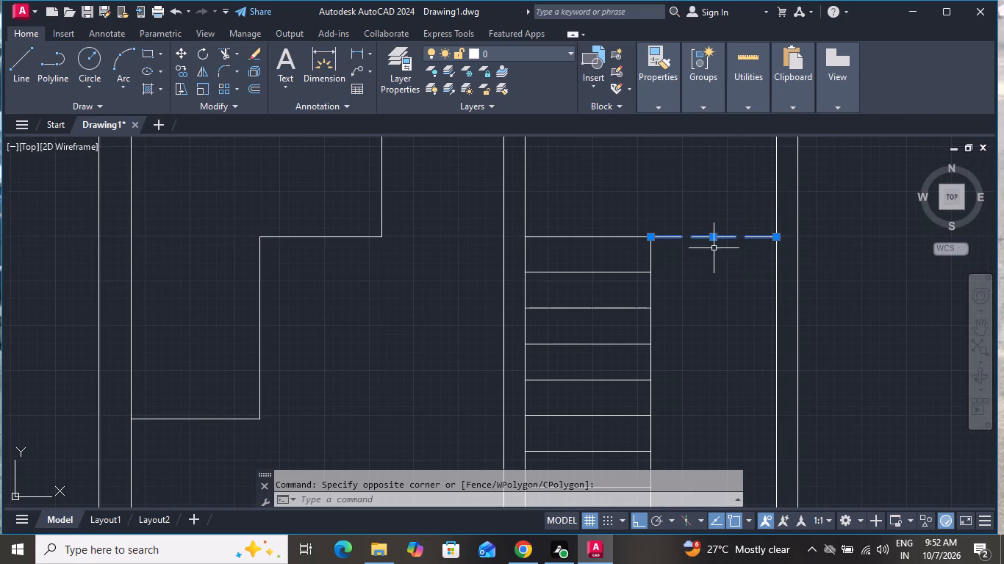
key(o)
key(space)
key(1)
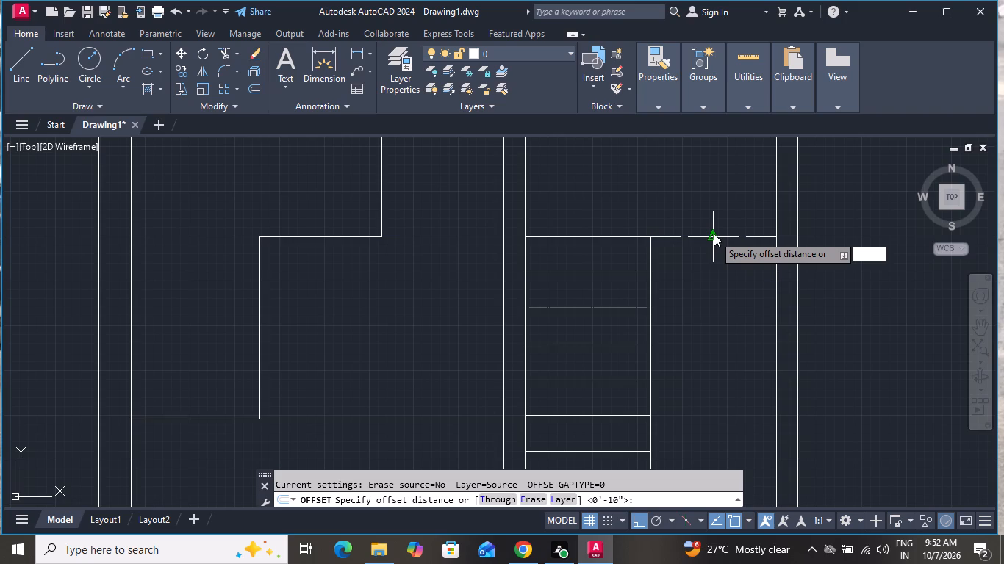
key(0)
key(apostrophe)
key(BackSpace)
key(shift+quotedbl)
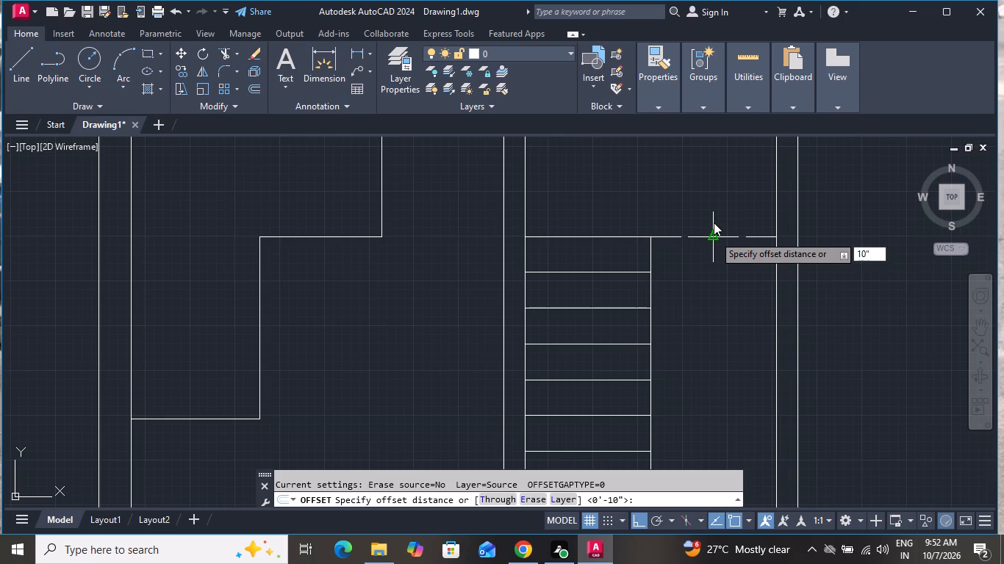
key(Return)
click(714, 235)
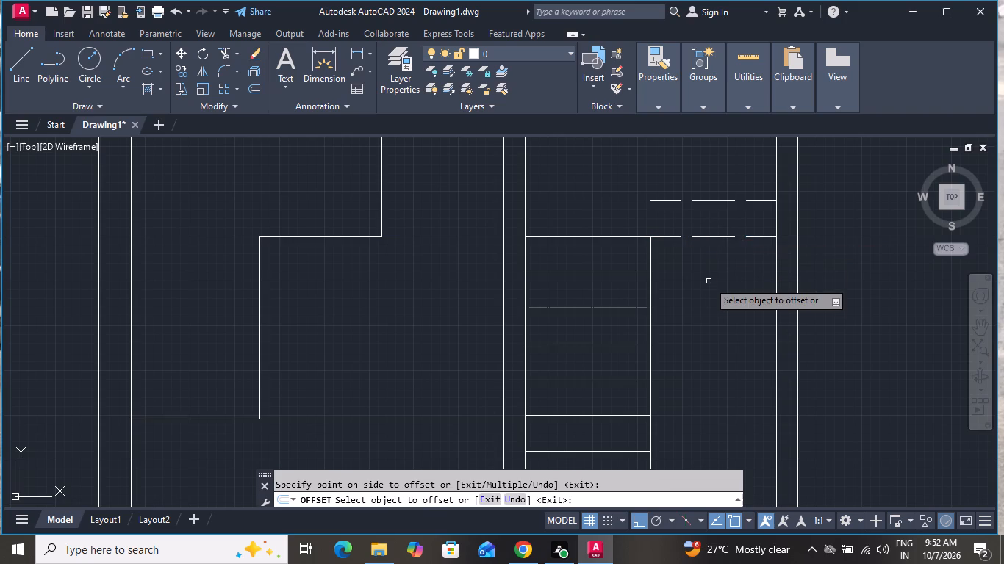
drag(709, 236, 709, 261)
click(708, 297)
click(710, 275)
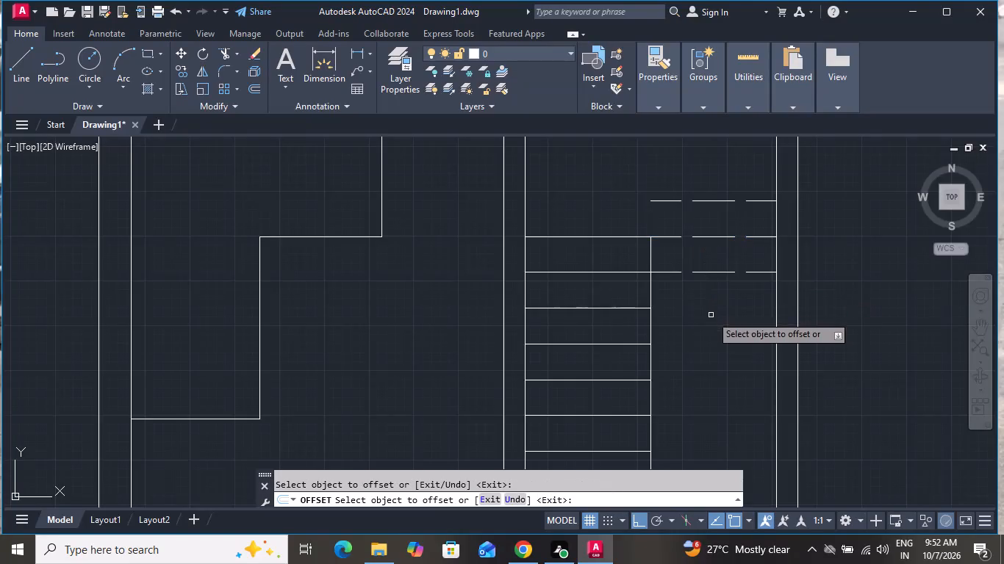
click(711, 316)
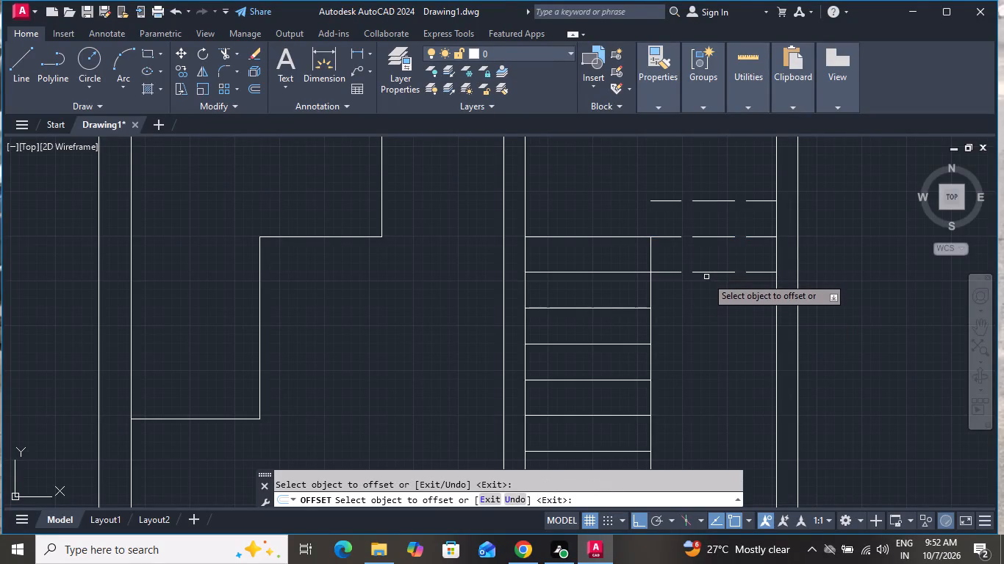
Add four more dashed tread lines, each offset 10" south of the previous one.
drag(707, 272, 709, 279)
click(717, 329)
drag(717, 307, 717, 317)
click(713, 336)
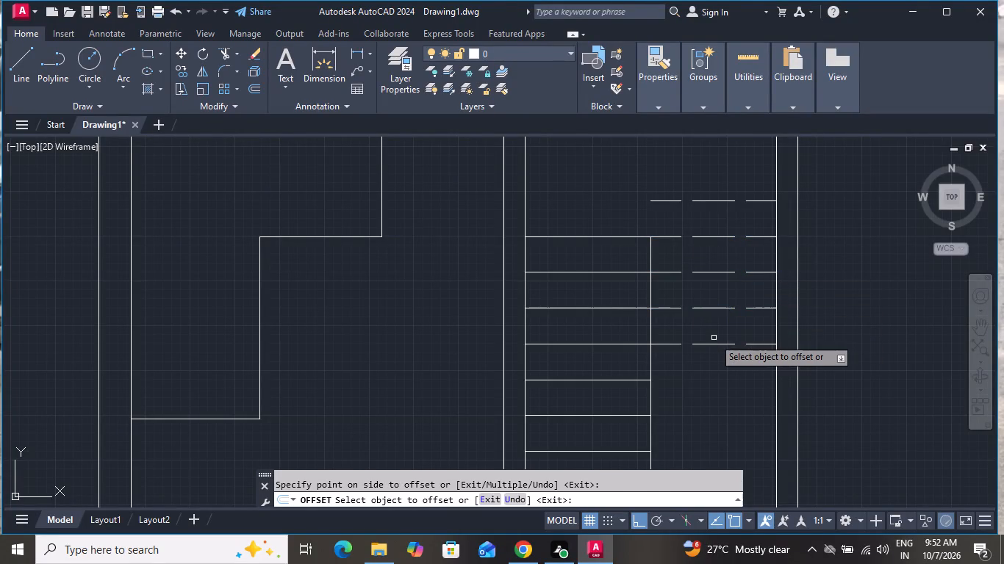
drag(711, 342, 704, 389)
click(703, 394)
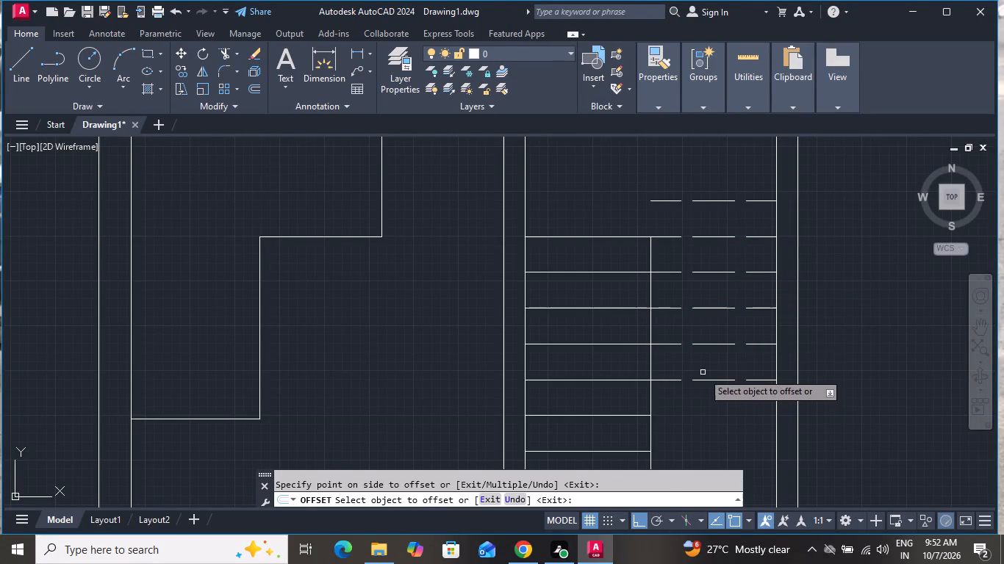
drag(702, 379, 704, 402)
click(704, 409)
Add two more dashed tread lines at 10" spacing to the south and finish offsetting.
scroll(693, 320, down, 2)
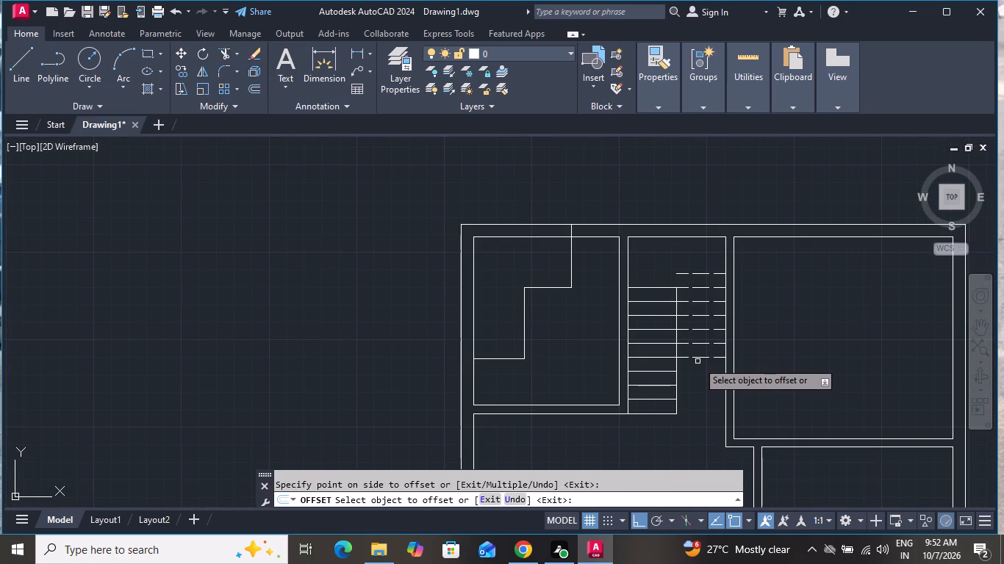
drag(698, 358, 702, 377)
click(707, 388)
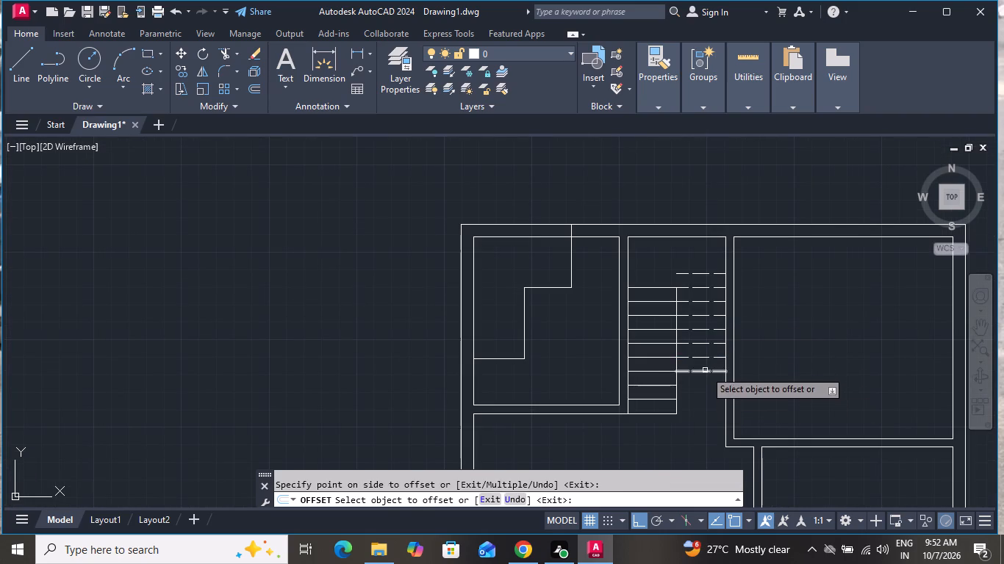
click(705, 370)
click(703, 386)
right_click(767, 294)
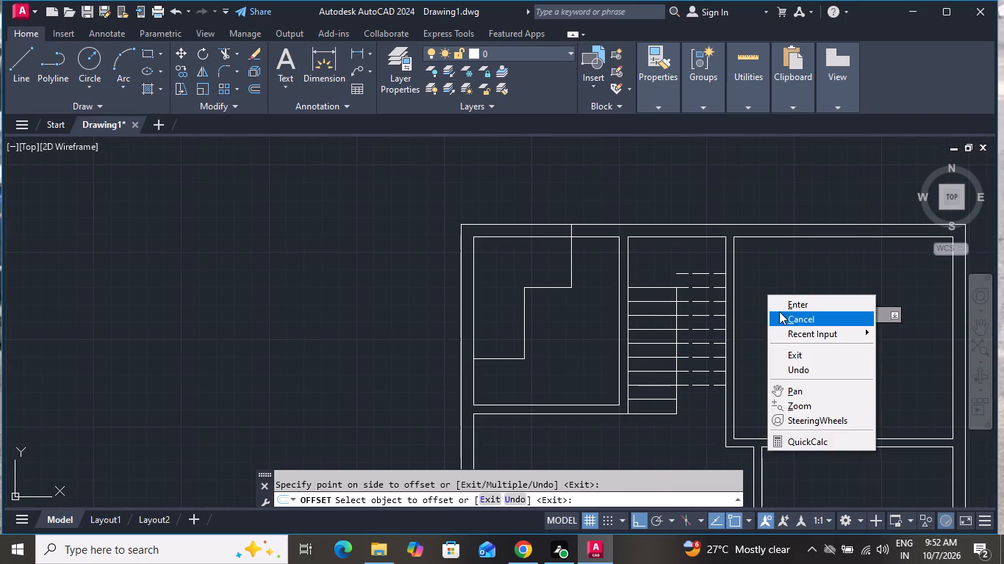
click(779, 311)
Erase the extra dashed line north of the eastern flight's top tread.
click(707, 275)
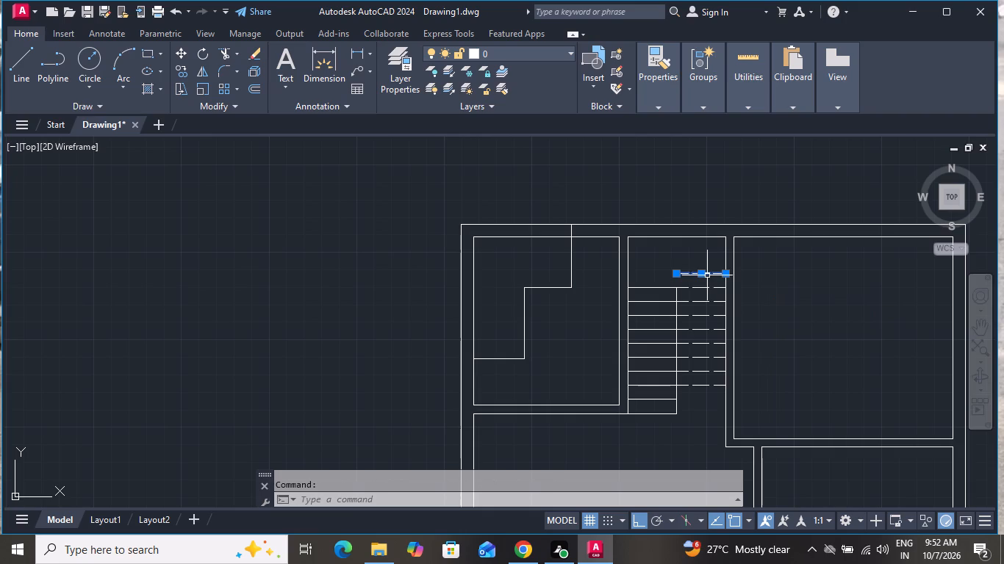
key(Delete)
scroll(706, 275, down, 3)
scroll(724, 294, up, 2)
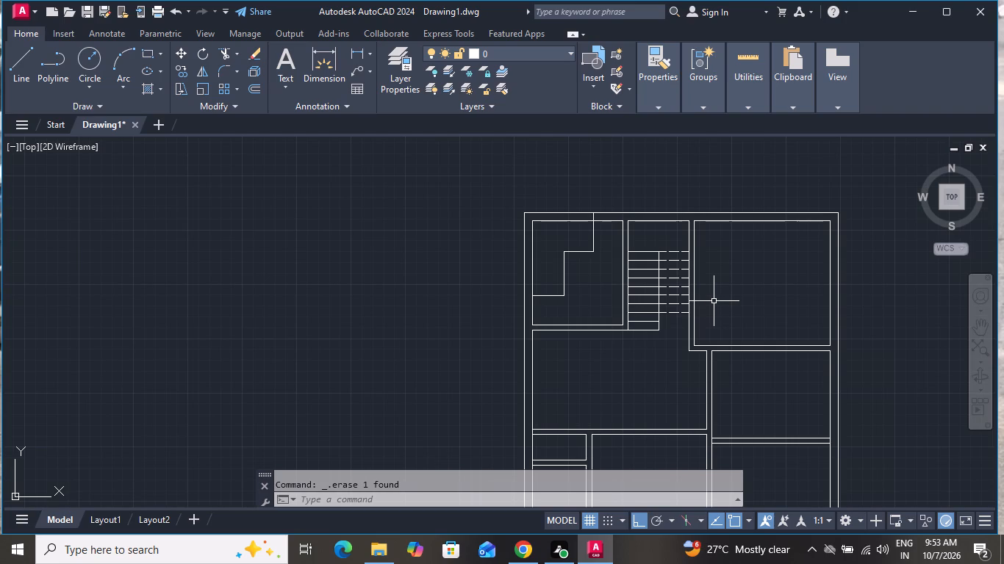
Offset the northeastern room's inner west wall line 2' east into the room and finish offsetting.
key(o)
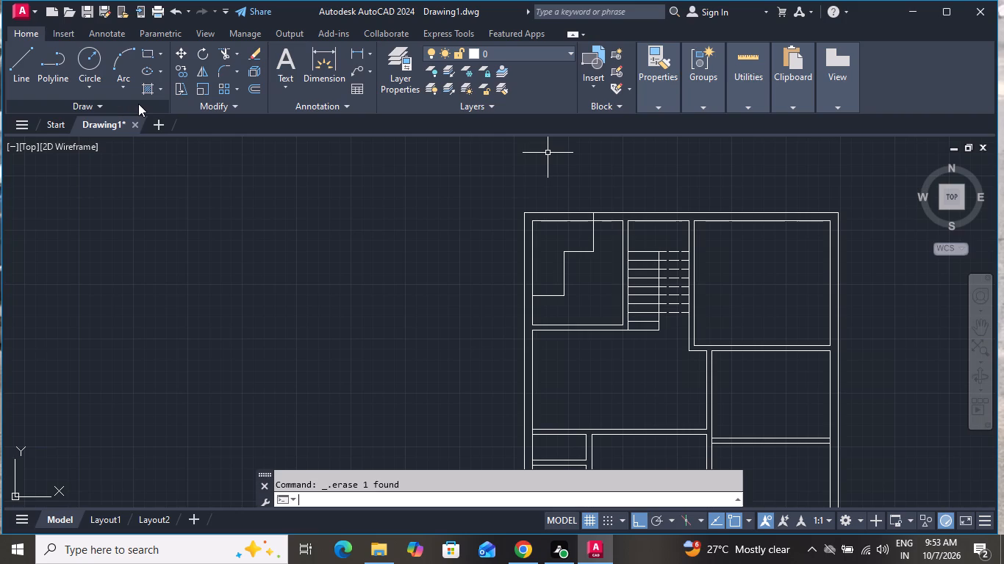
key(space)
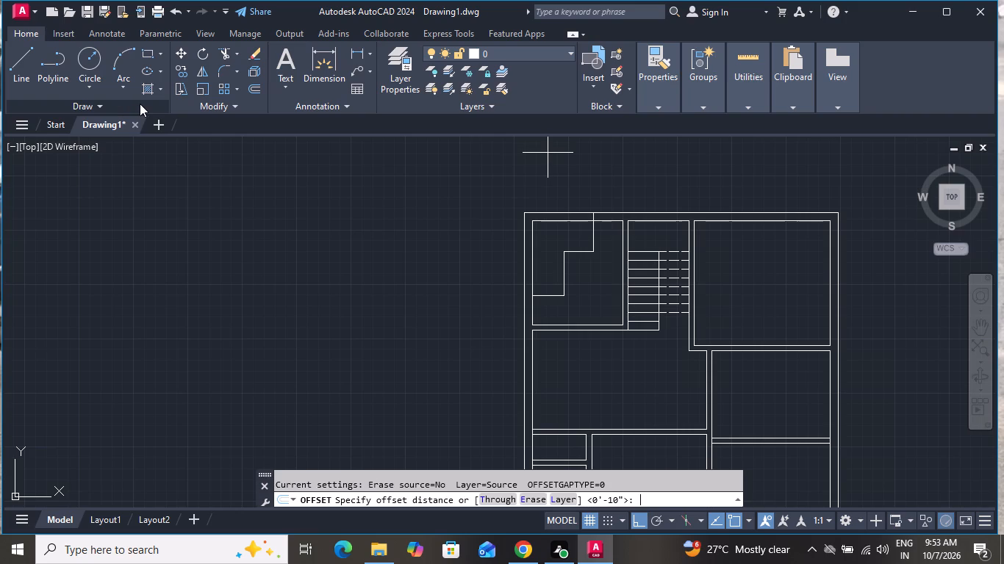
key(2)
key(apostrophe)
key(Return)
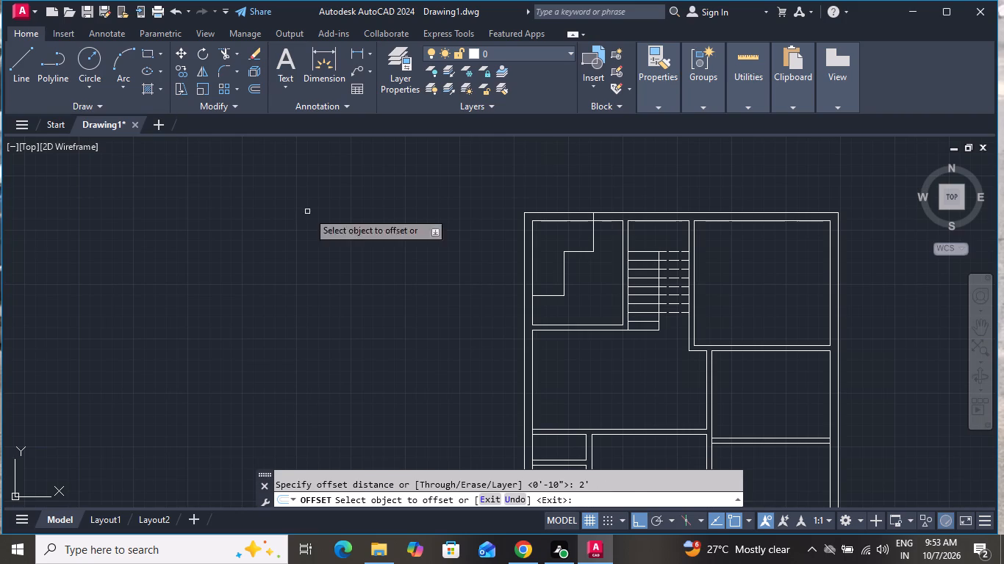
scroll(691, 253, up, 1)
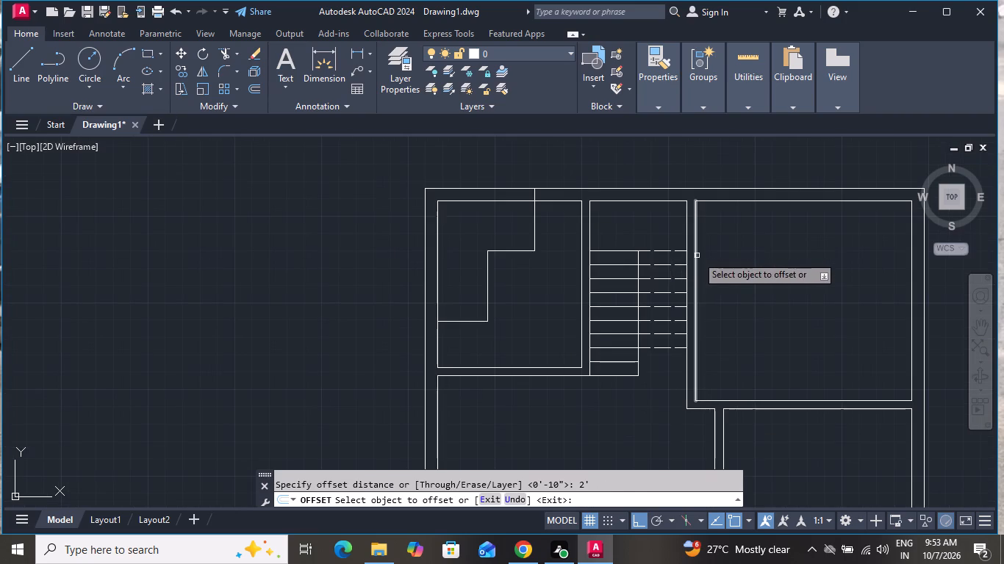
click(697, 256)
click(735, 256)
right_click(739, 262)
click(764, 288)
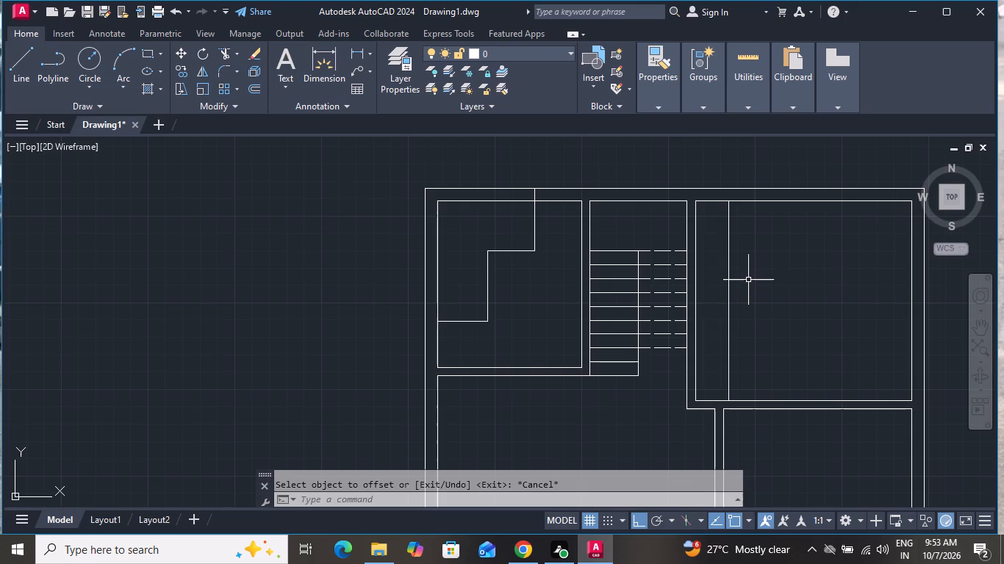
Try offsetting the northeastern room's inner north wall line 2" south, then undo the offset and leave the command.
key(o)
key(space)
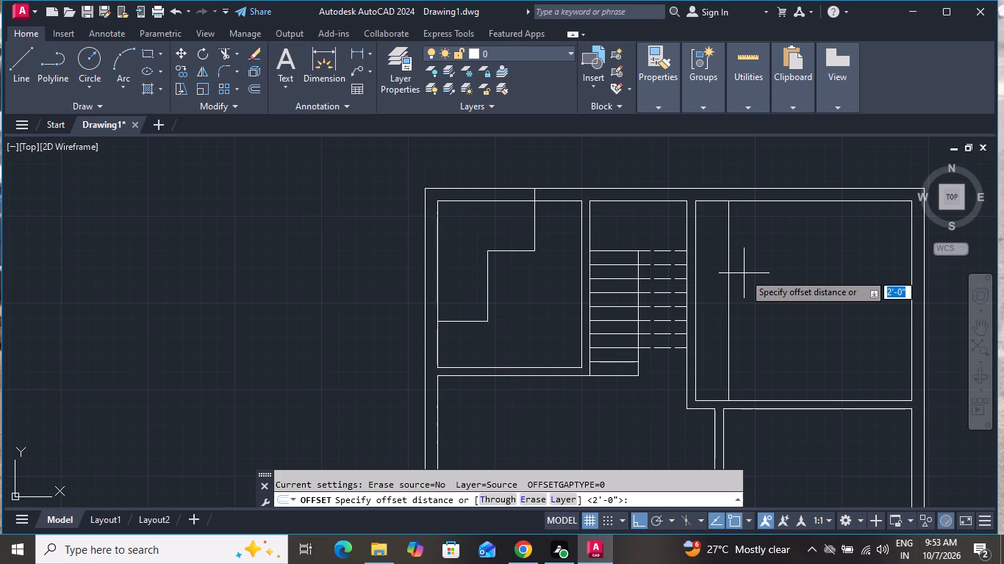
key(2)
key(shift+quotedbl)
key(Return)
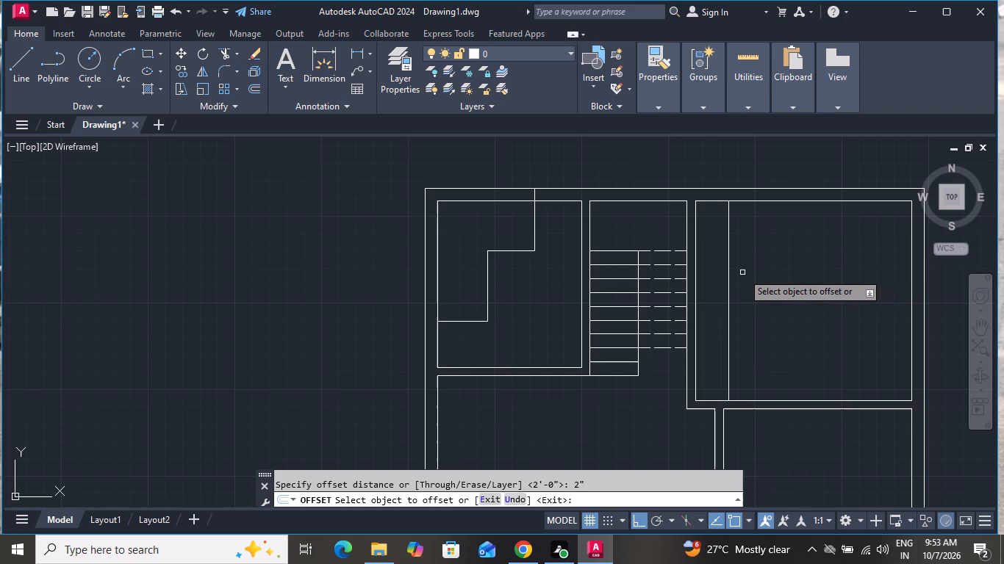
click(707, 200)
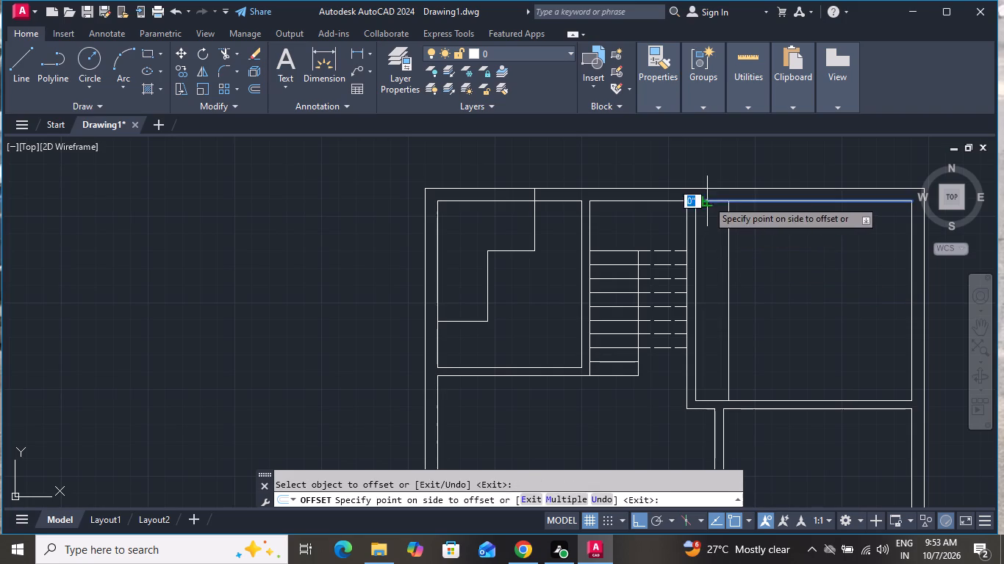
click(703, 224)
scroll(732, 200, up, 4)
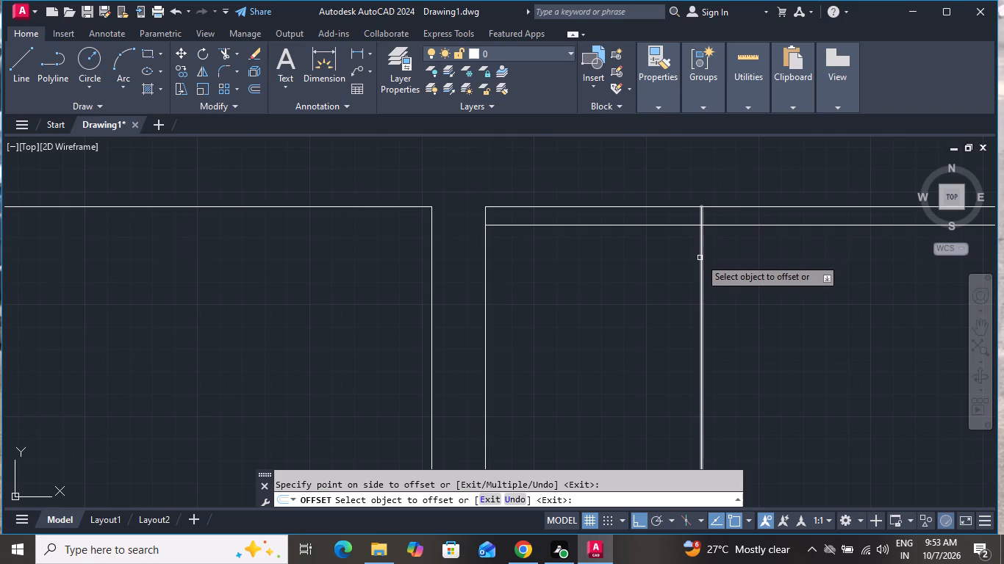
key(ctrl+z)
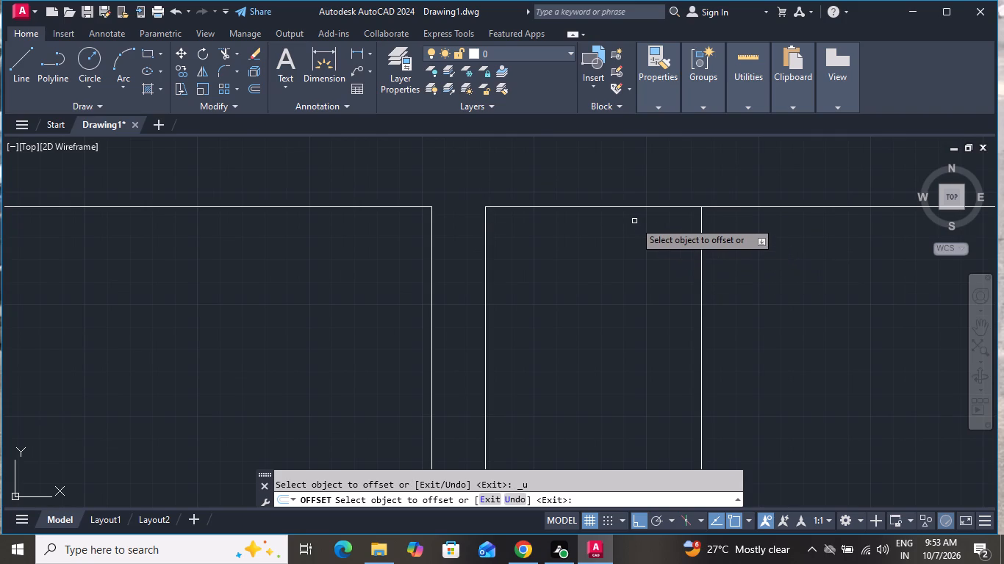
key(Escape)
Offset the northeastern room's inner north wall line 5" south into the room and finish offsetting.
text(o)
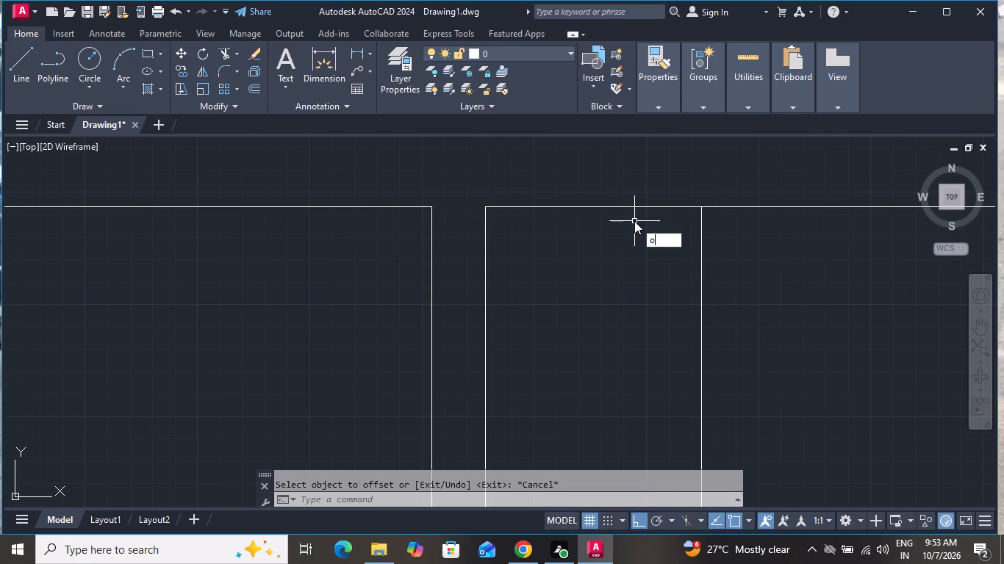
key(space)
key(5)
key(shift+quotedbl)
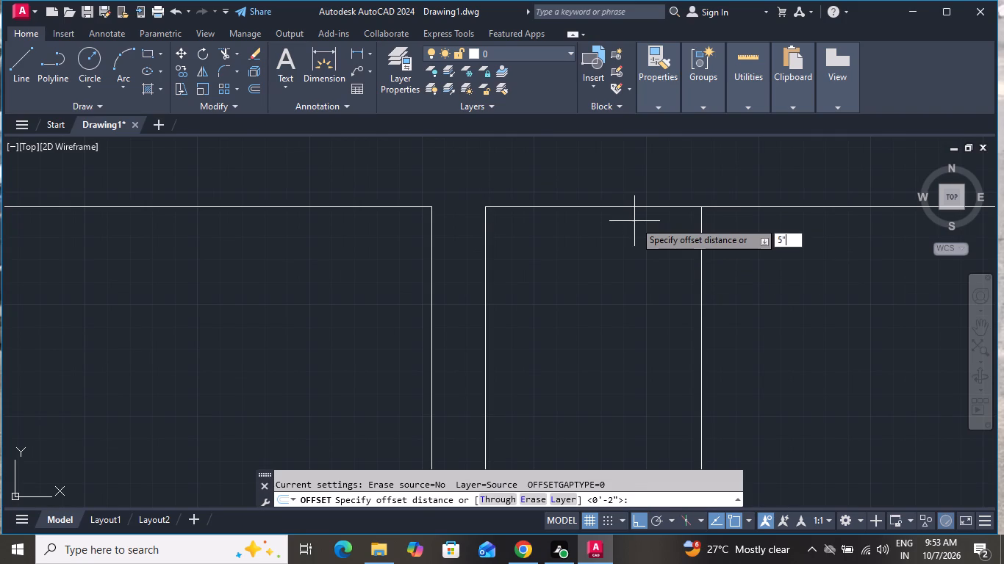
key(Return)
click(634, 206)
click(632, 250)
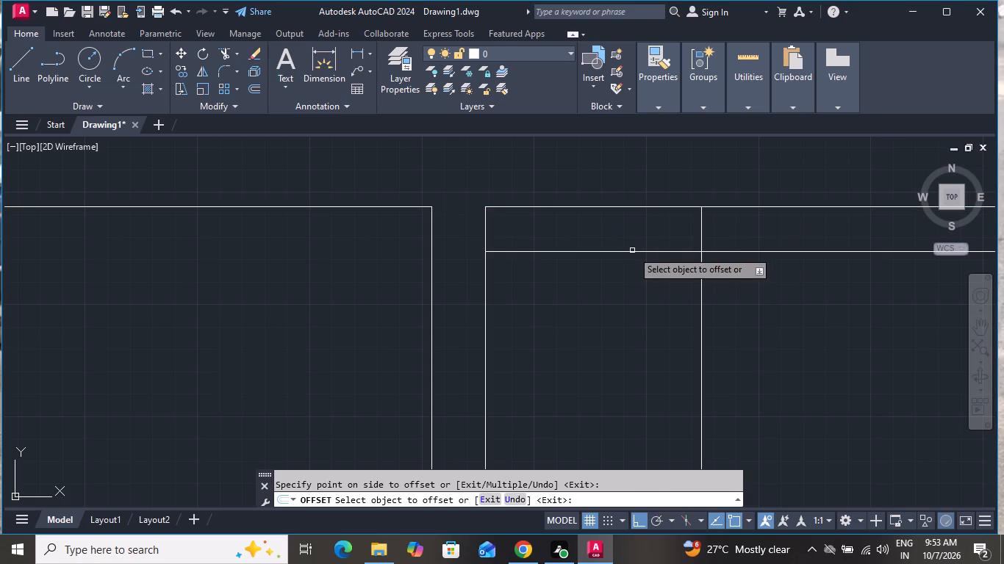
right_click(631, 261)
click(634, 292)
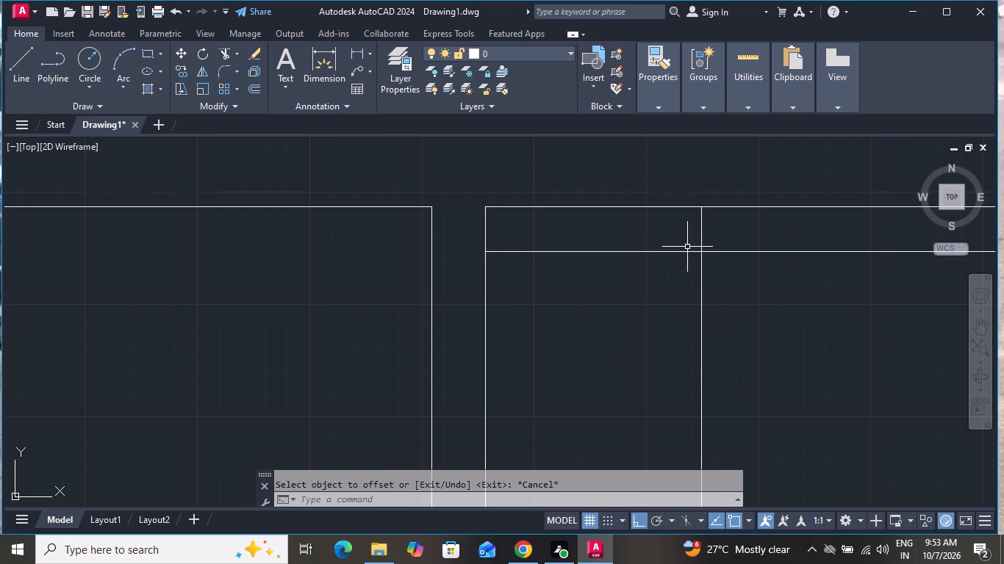
Trim the new 5" offset line east of the 2' strip line so it only spans the strip.
text(tr)
key(space)
key(space)
click(736, 225)
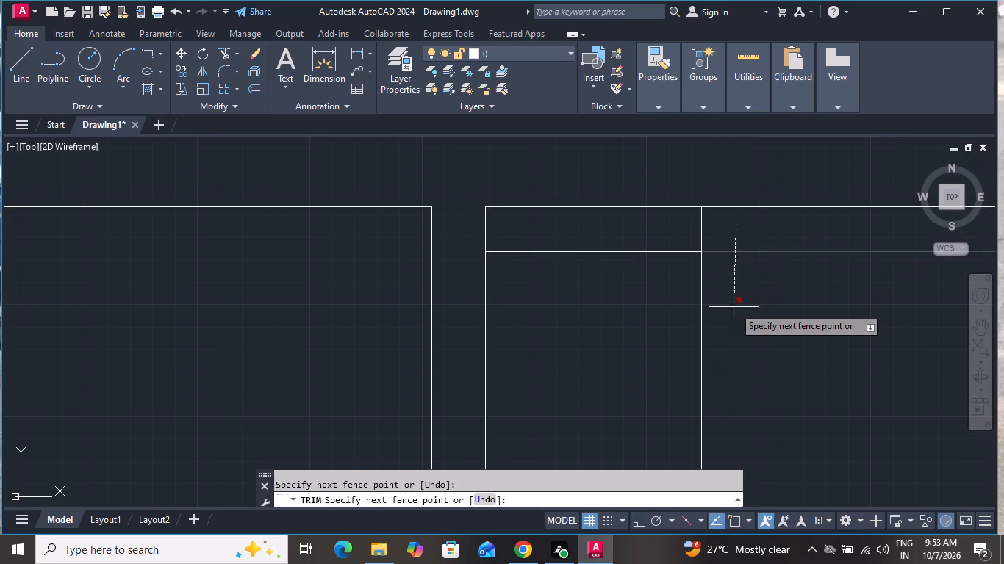
click(734, 308)
key(Escape)
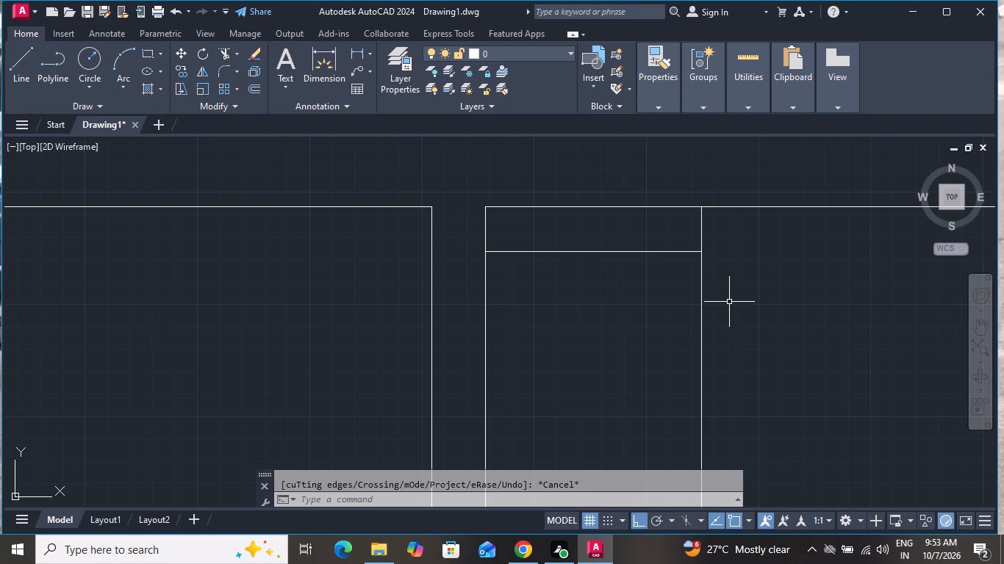
Offset the short strip line southward at 5" spacing to add two more lines inside the 2' strip.
key(o)
key(space)
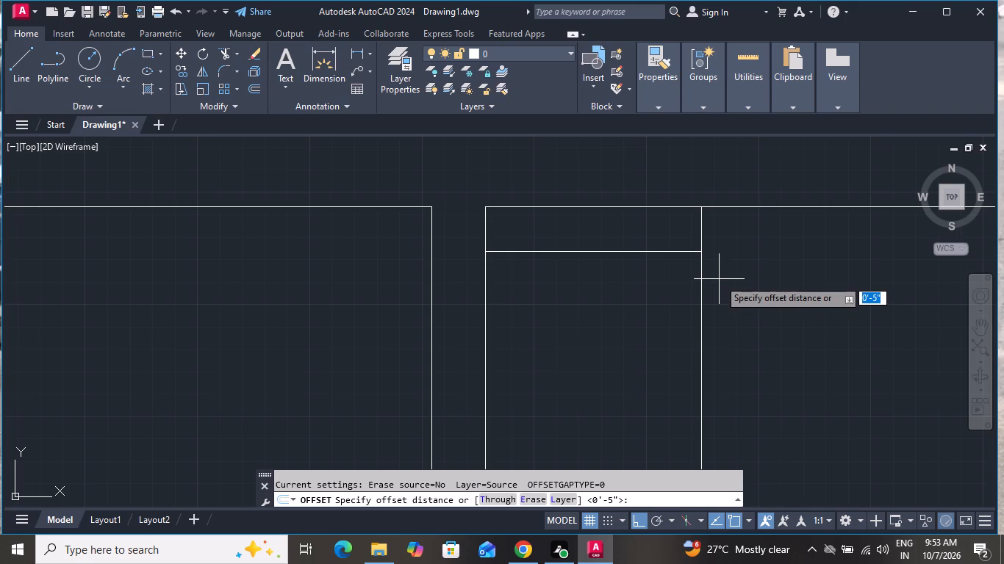
key(5)
key(shift+quotedbl)
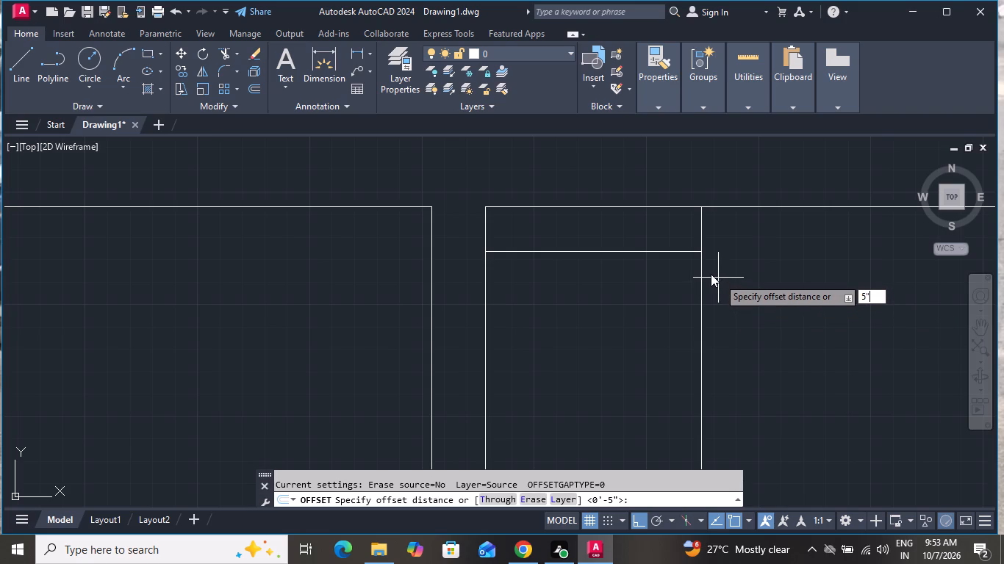
key(Return)
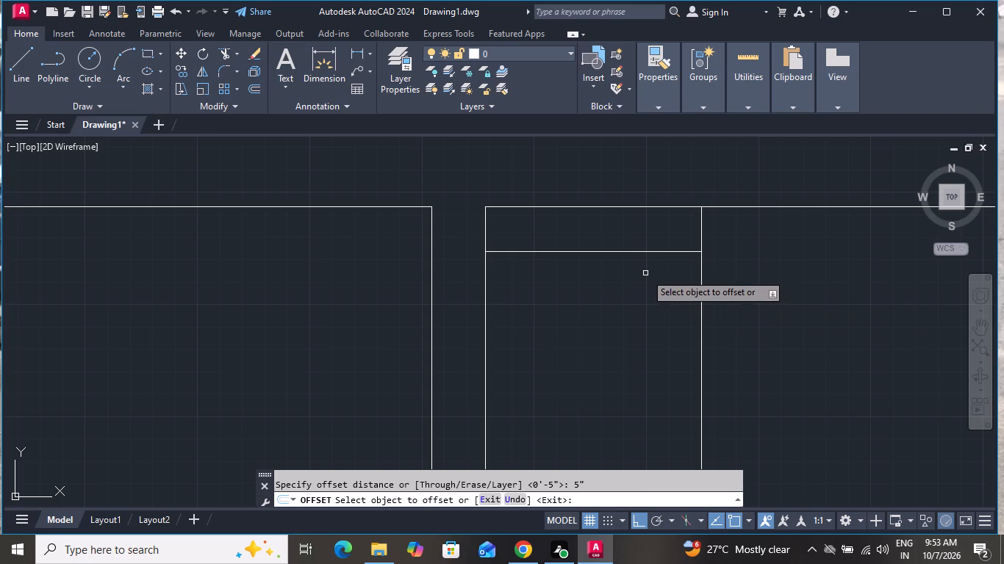
click(631, 253)
click(630, 298)
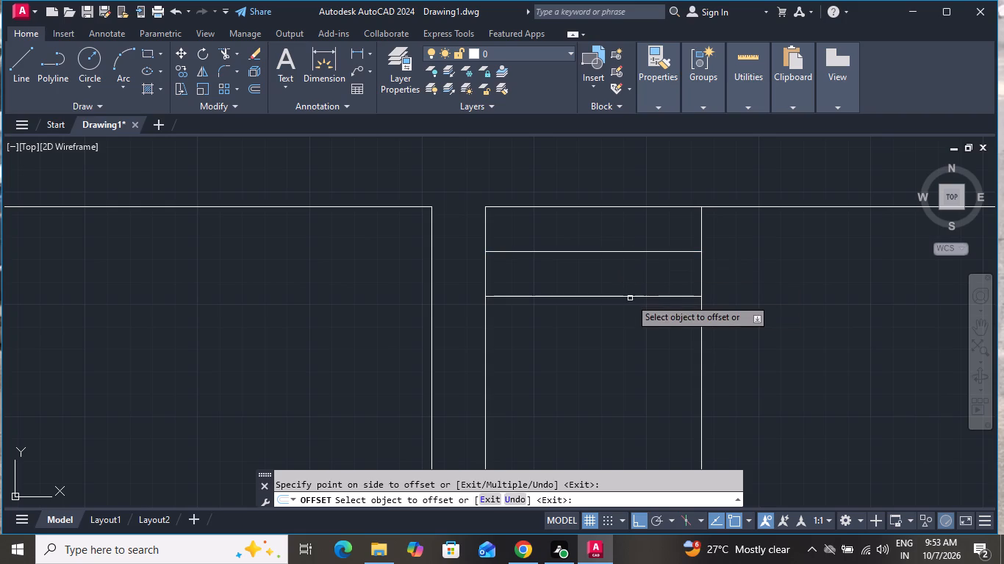
click(630, 298)
click(623, 341)
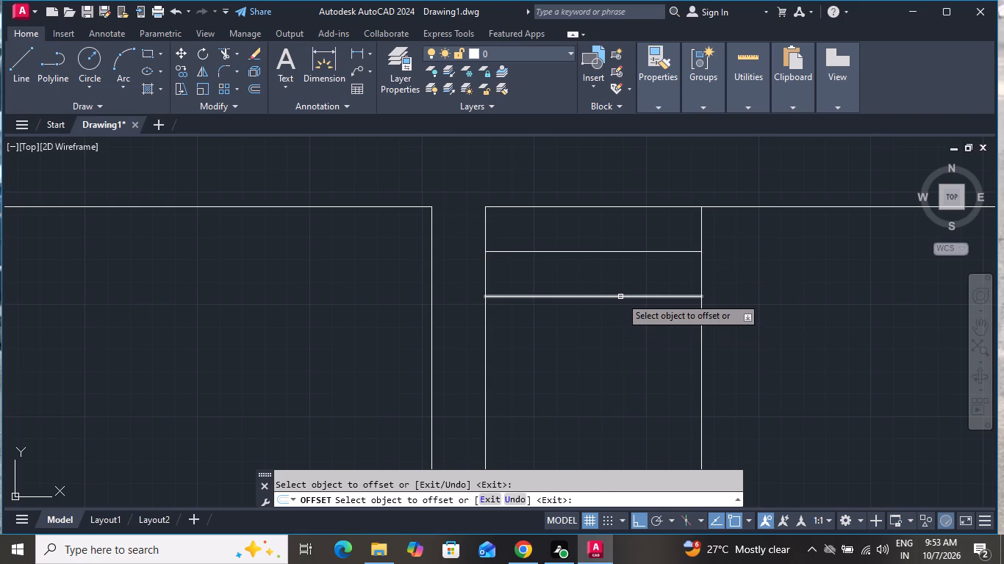
click(620, 297)
click(615, 339)
Add three more strip lines to the south at 5" spacing, each offset from the previous one.
scroll(615, 340, down, 5)
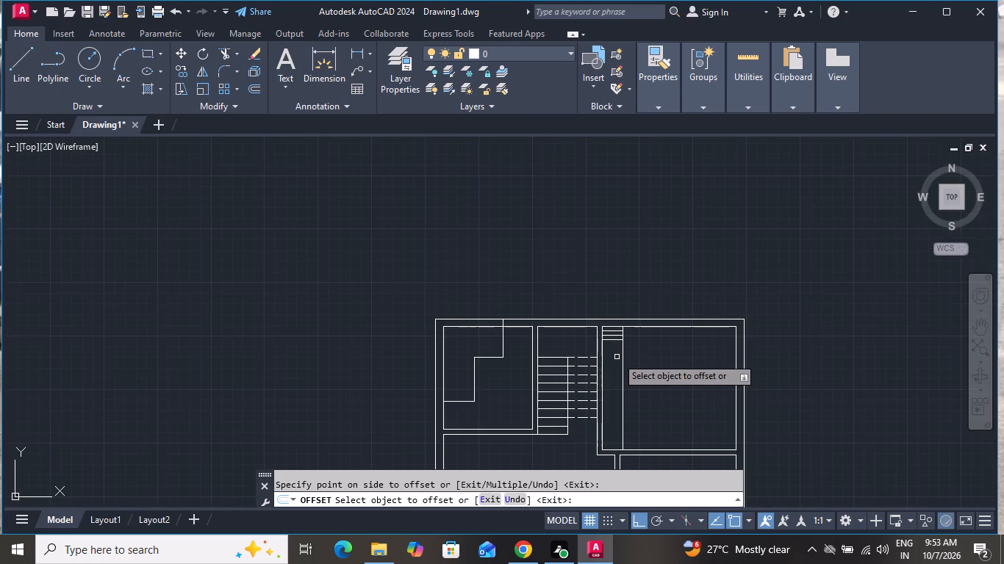
scroll(617, 357, up, 3)
click(612, 293)
click(608, 327)
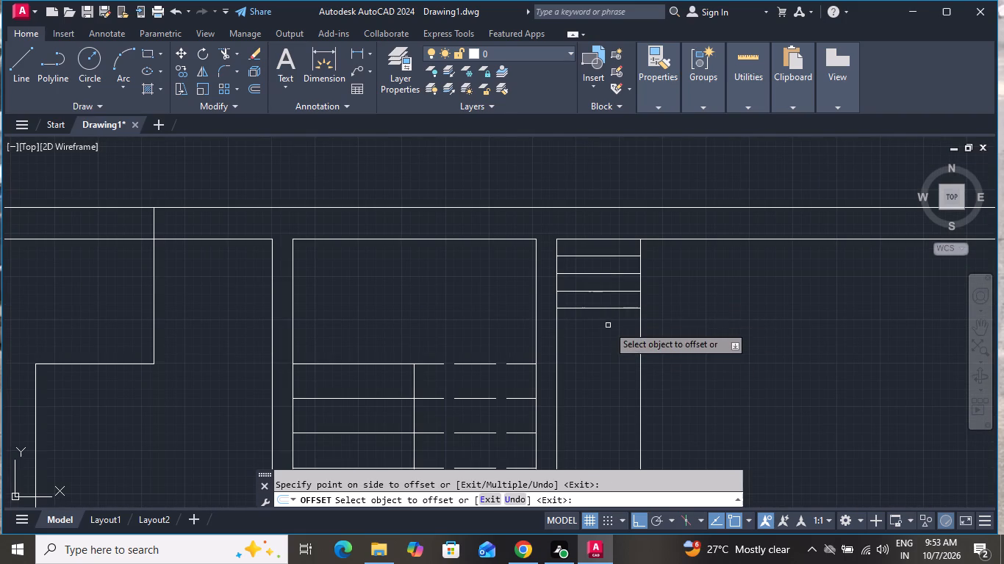
click(611, 308)
click(609, 326)
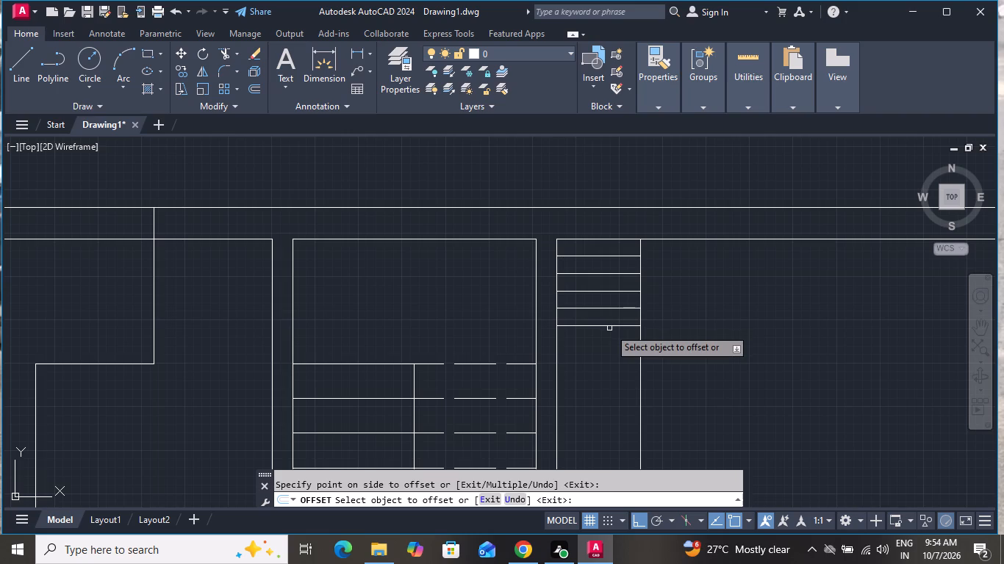
click(609, 328)
click(608, 358)
click(610, 328)
click(612, 361)
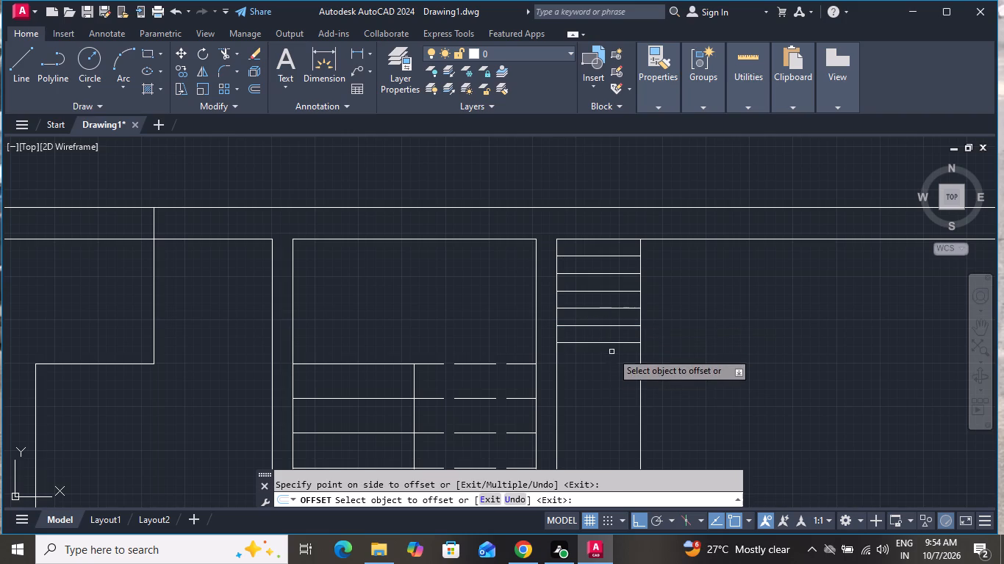
Continue offsetting the southernmost strip line at 5" spacing to add five more lines.
click(612, 344)
click(609, 383)
click(607, 363)
click(607, 384)
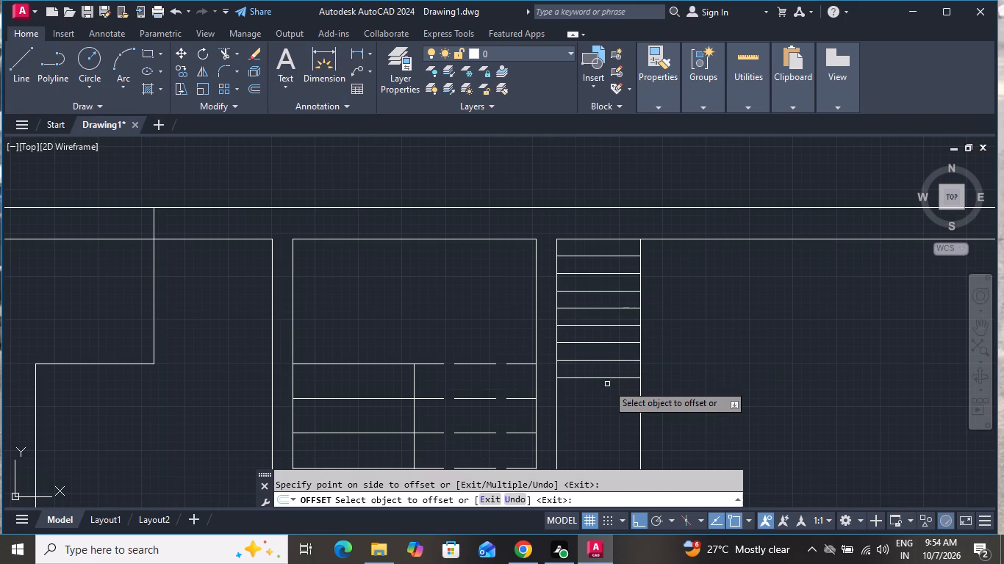
click(607, 383)
click(606, 402)
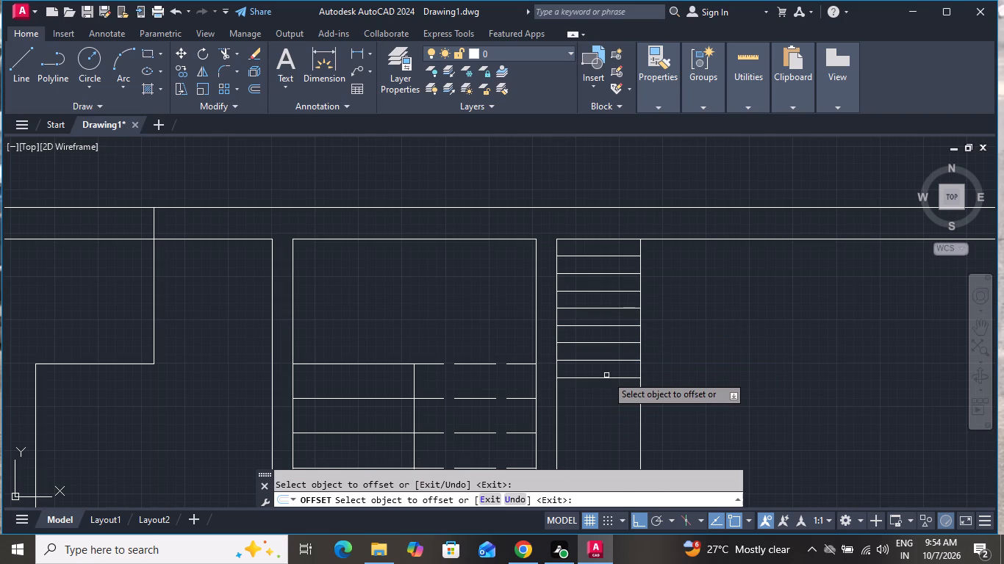
drag(606, 379, 607, 387)
click(607, 399)
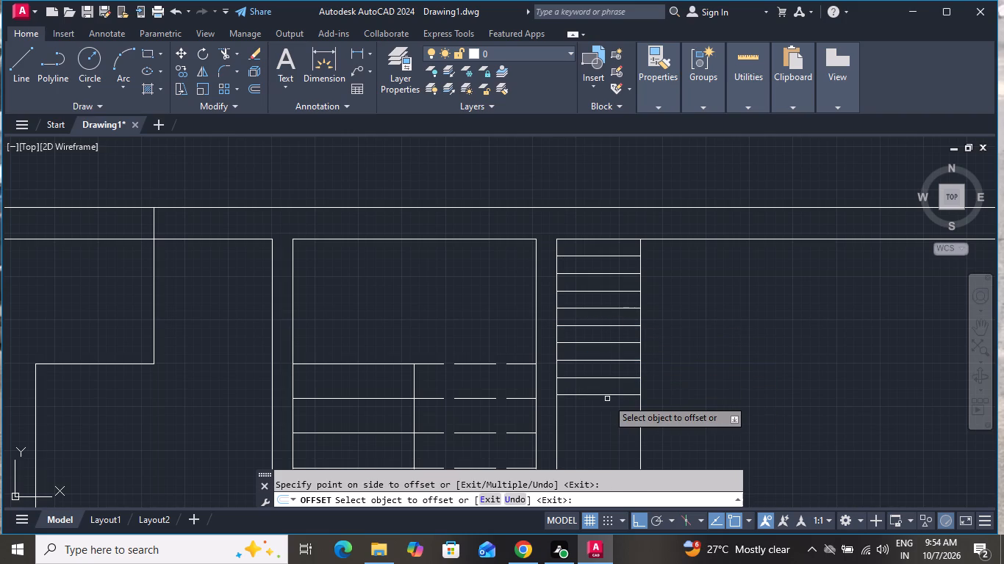
click(607, 394)
click(607, 402)
click(607, 394)
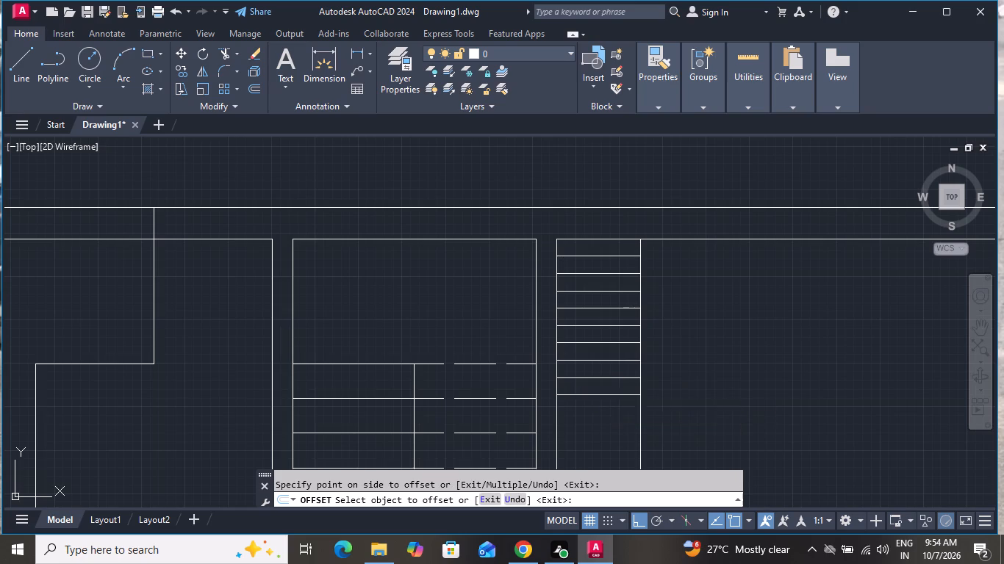
click(604, 426)
drag(604, 413, 605, 428)
click(604, 426)
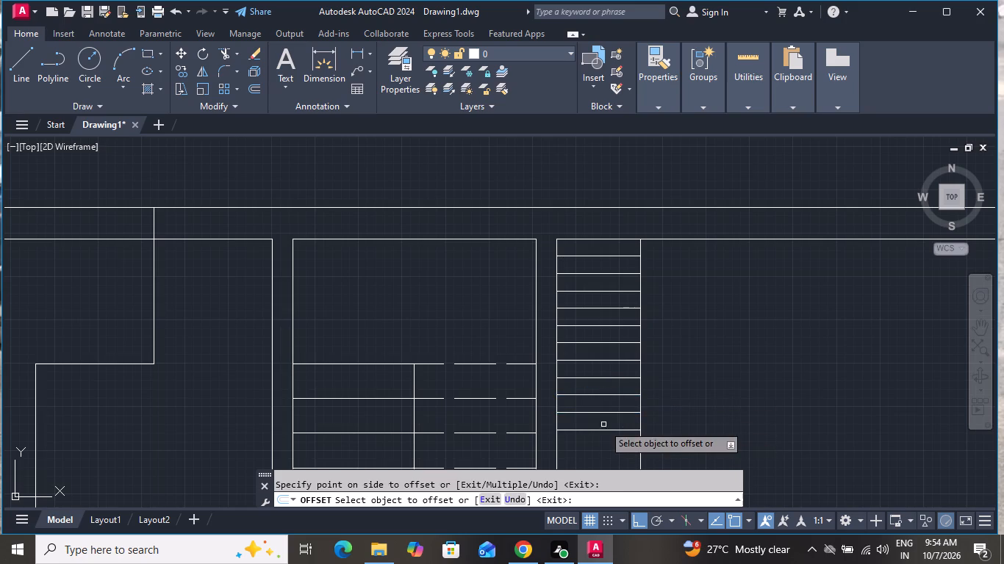
Add the last four strip lines to the south at 5" spacing and finish offsetting.
scroll(603, 404, down, 4)
scroll(606, 437, up, 1)
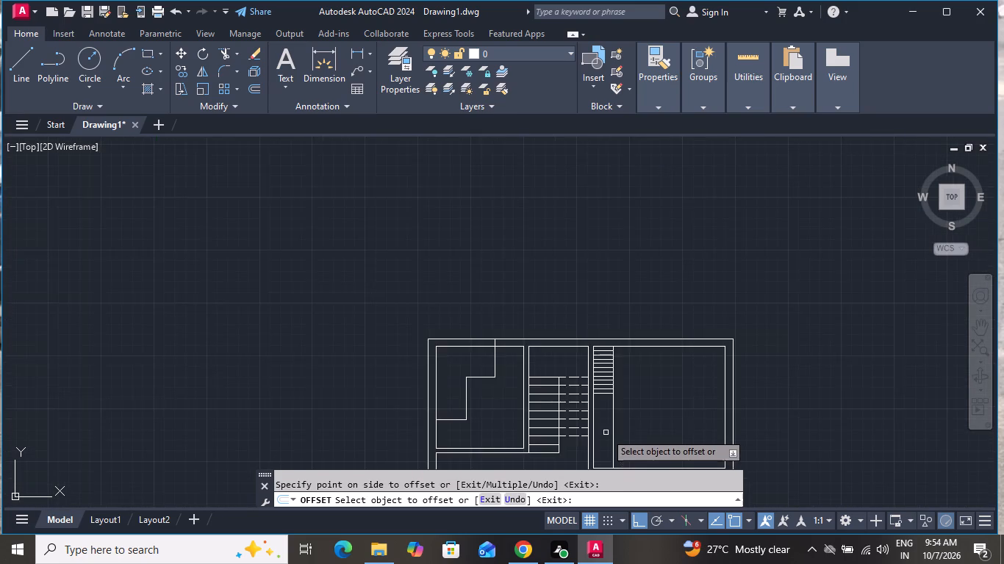
scroll(606, 430, up, 3)
click(576, 286)
click(584, 358)
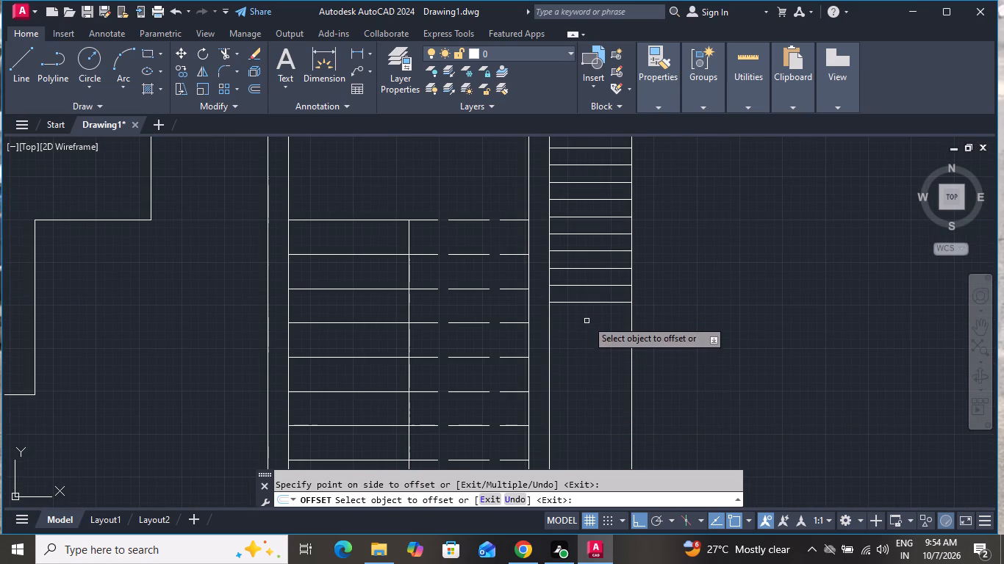
click(588, 300)
click(588, 303)
click(592, 362)
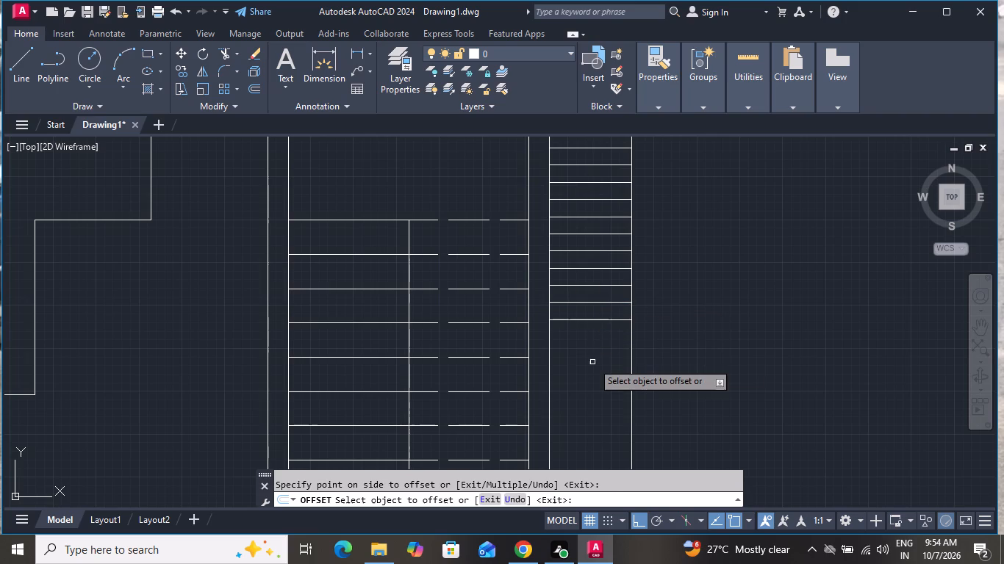
click(594, 322)
click(590, 377)
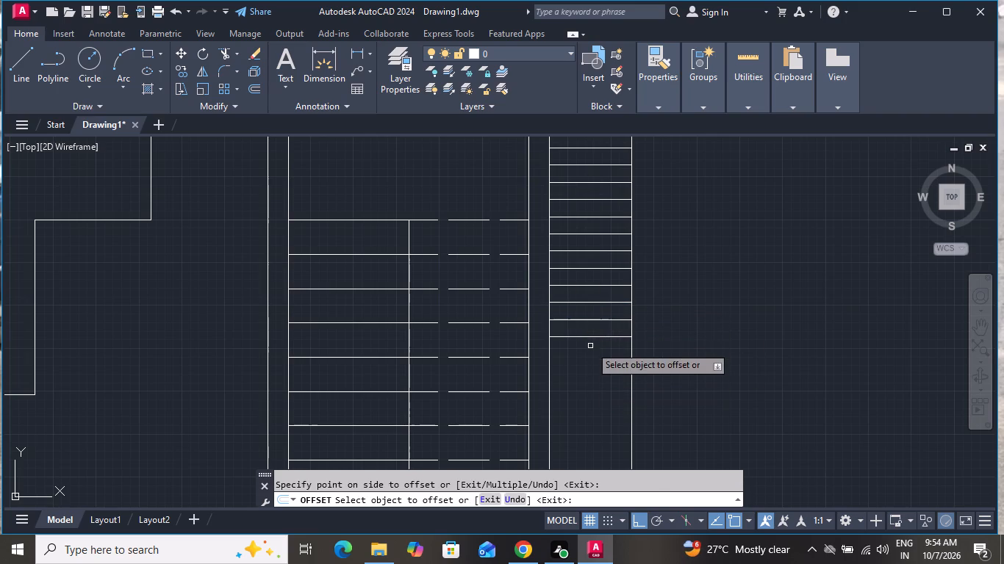
drag(590, 337, 592, 347)
click(590, 390)
scroll(589, 390, down, 2)
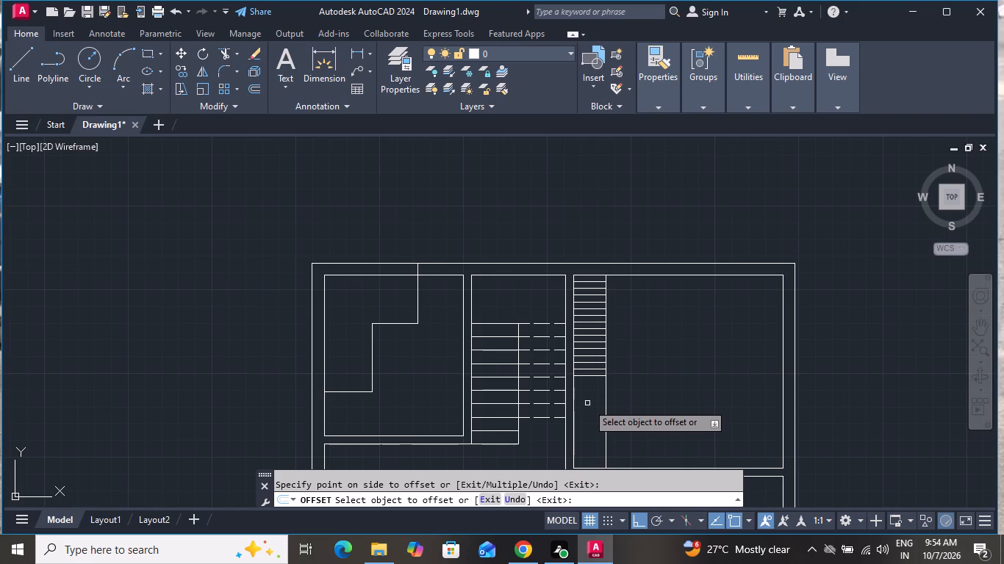
key(Escape)
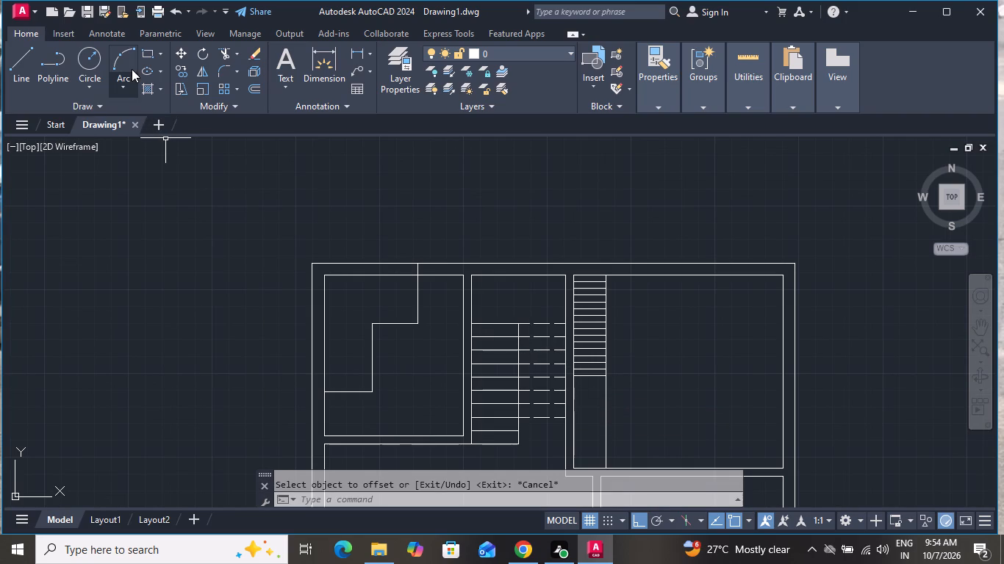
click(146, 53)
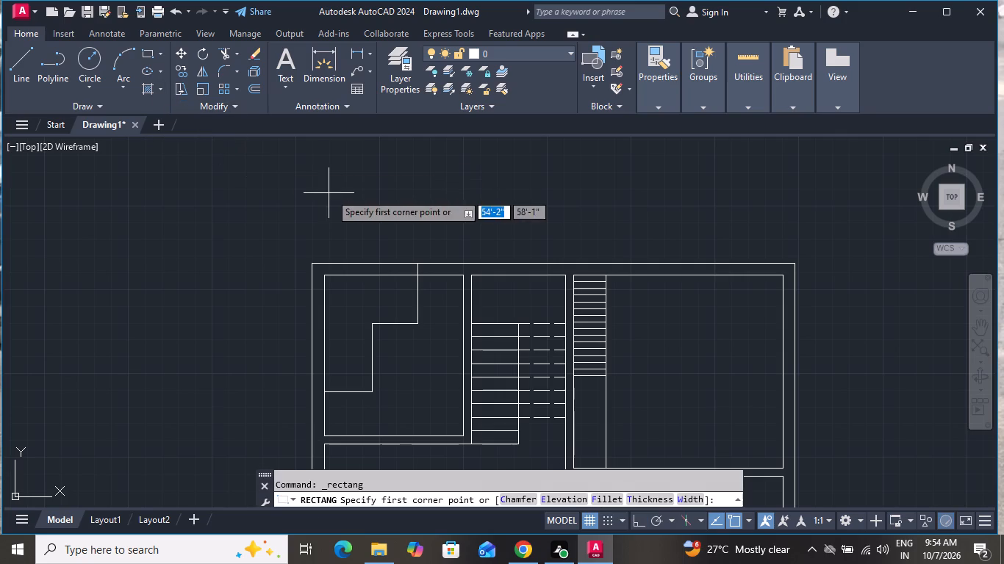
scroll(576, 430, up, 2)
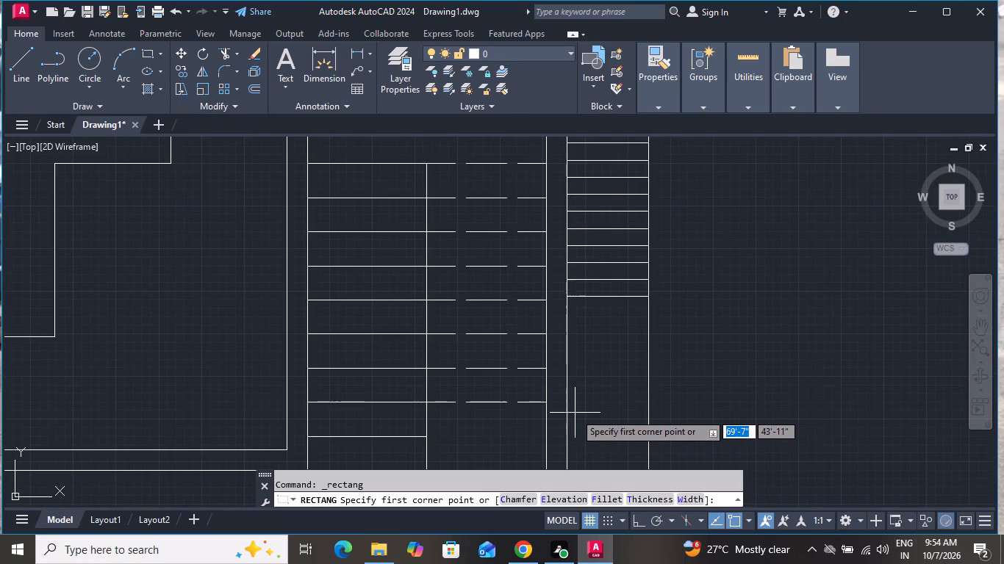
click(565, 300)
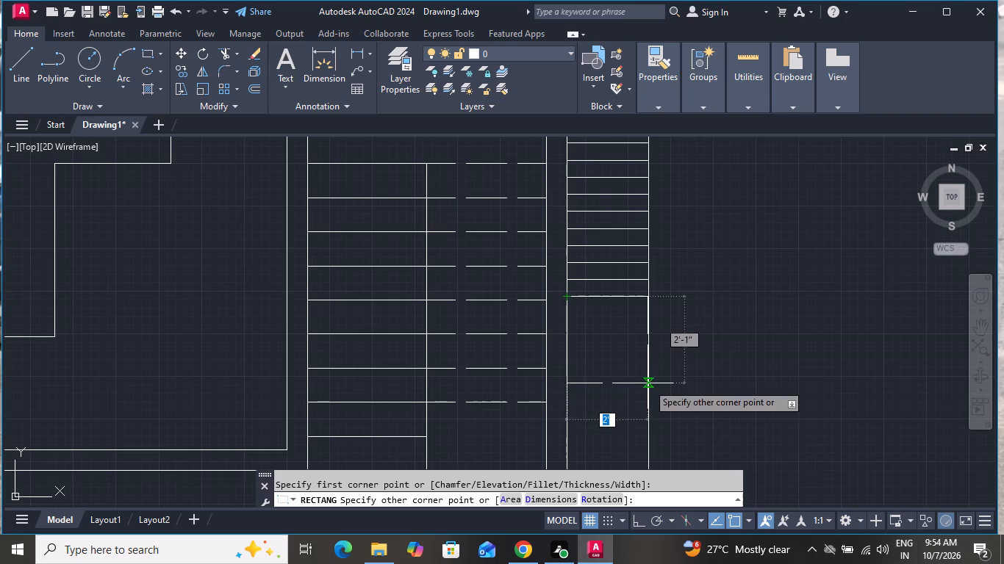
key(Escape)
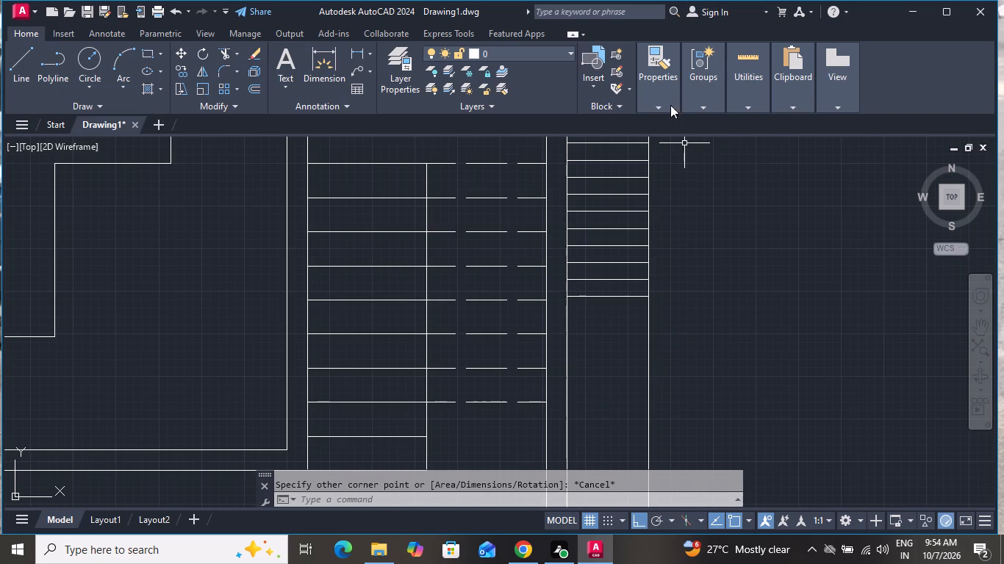
Set the current linetype for new objects to ByLayer.
click(722, 156)
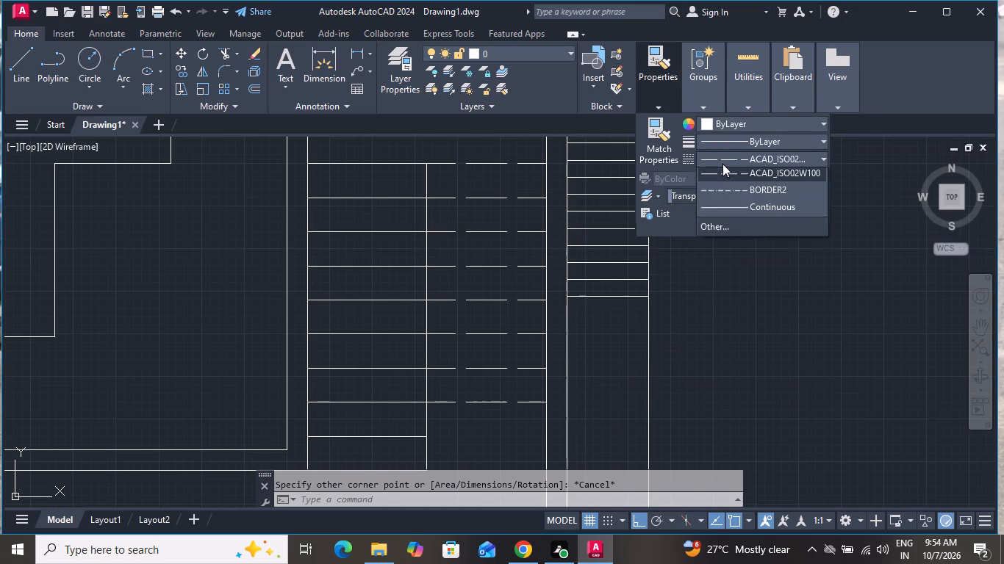
click(720, 178)
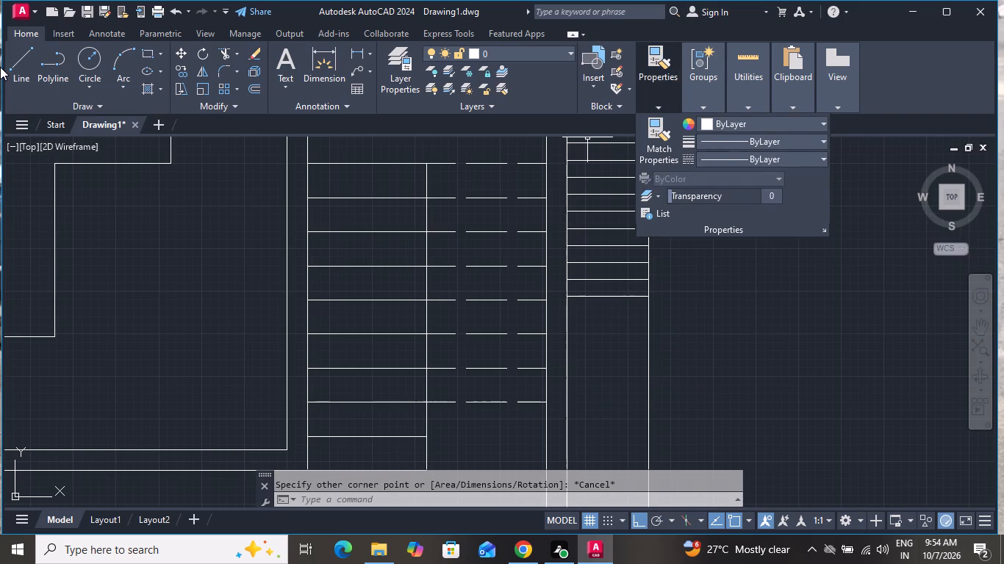
click(35, 62)
key(Escape)
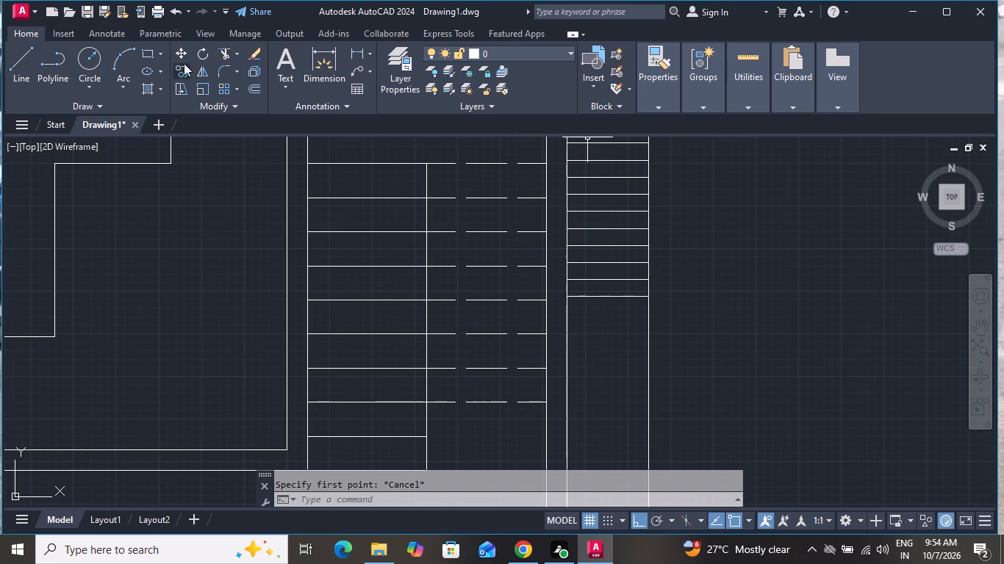
Draw a rectangle about 2' wide and 1'-9" deep directly south of the last strip line, spanning the strip's width.
click(151, 53)
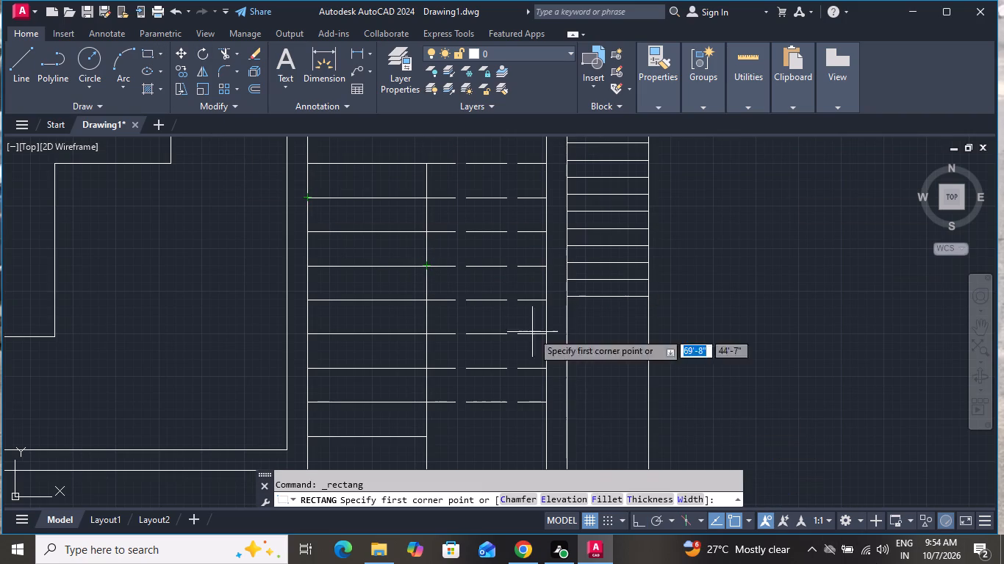
click(570, 299)
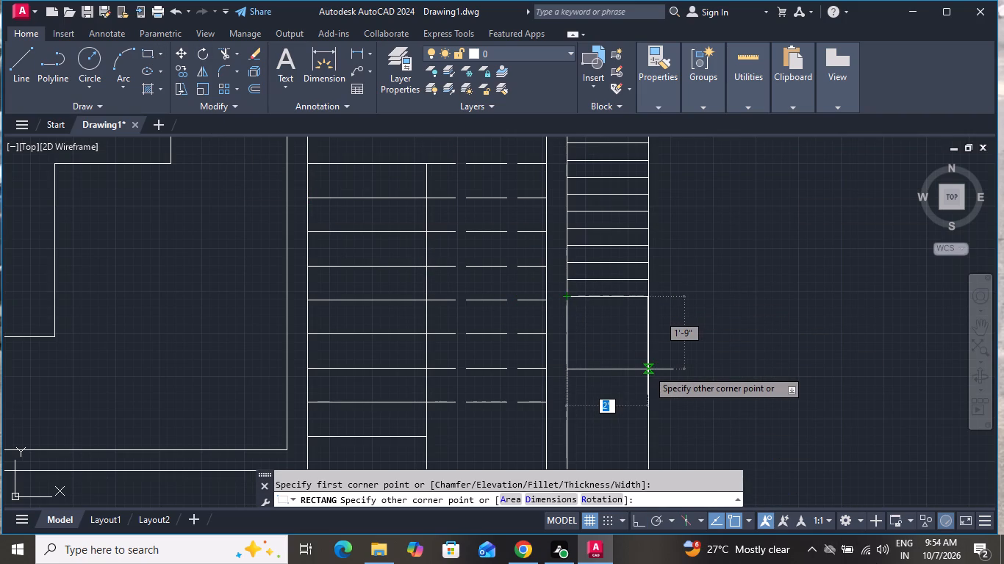
click(648, 369)
Trim away the strip's eastern boundary line south of the new rectangle and finish trimming.
scroll(685, 356, down, 2)
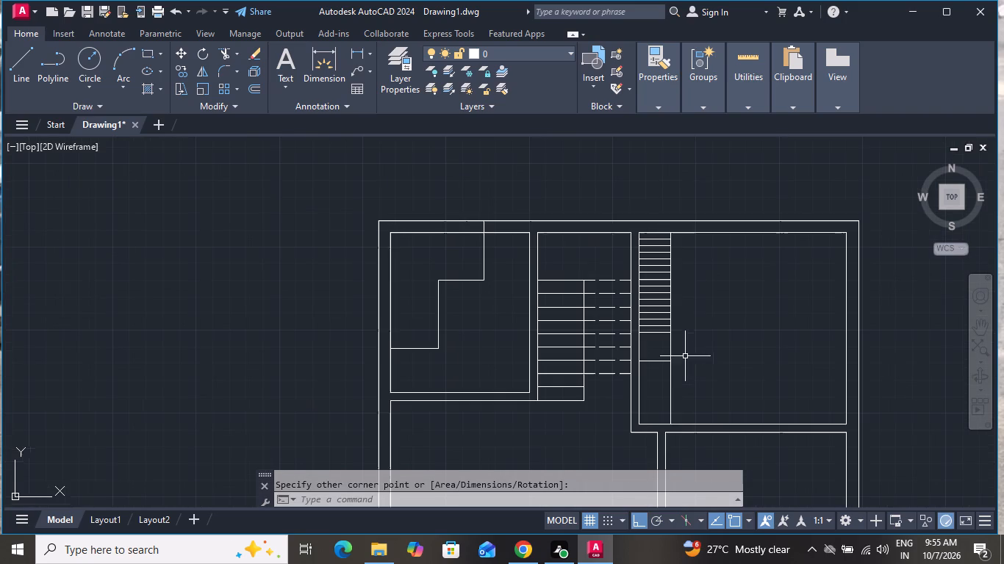
scroll(685, 356, down, 1)
text(tr)
key(space)
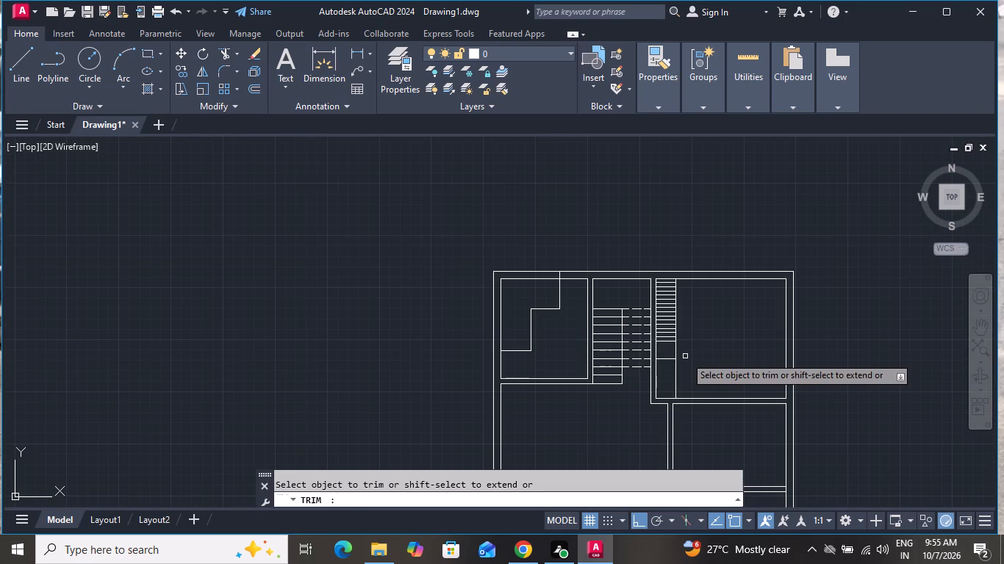
key(space)
scroll(685, 357, up, 2)
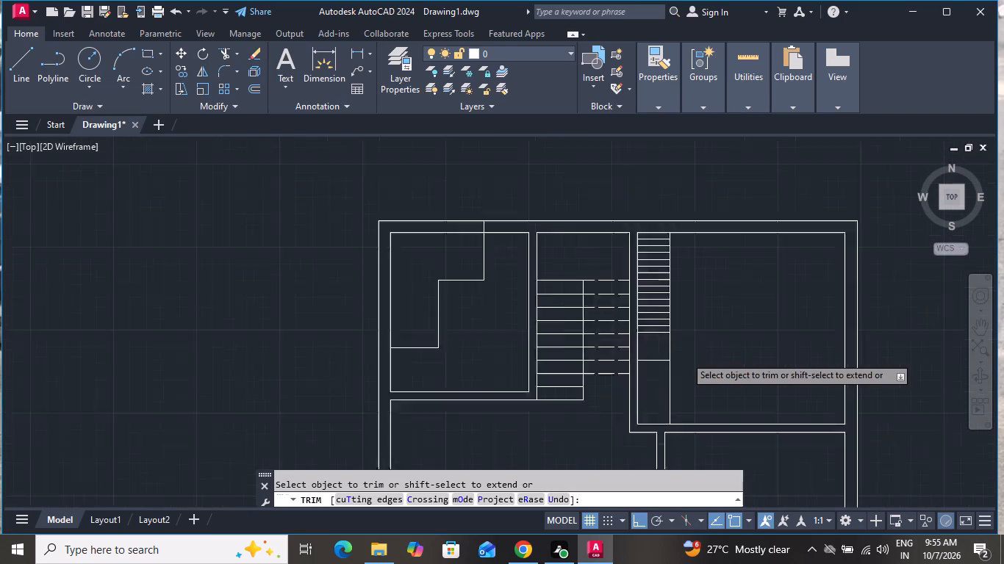
scroll(683, 366, up, 2)
click(619, 422)
click(672, 384)
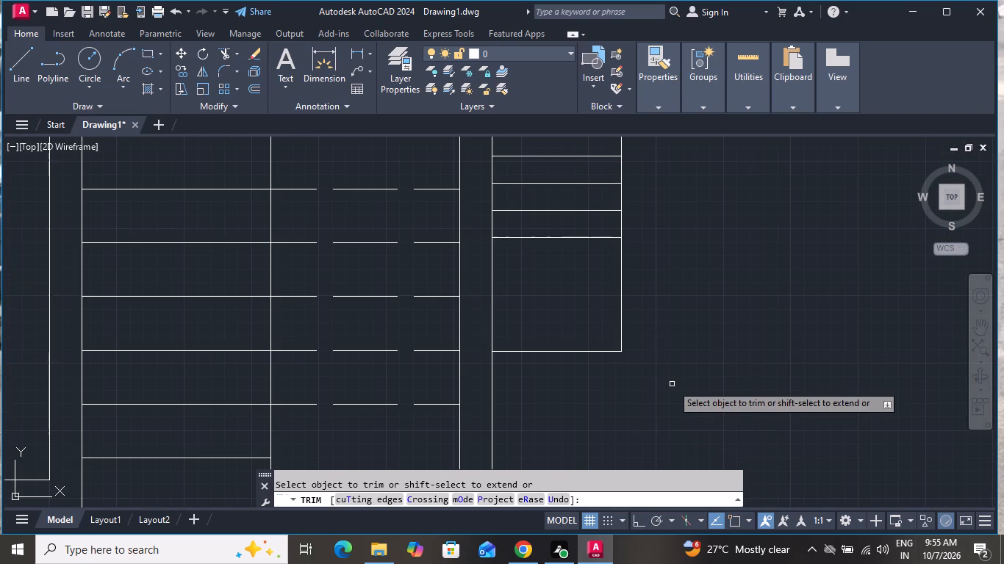
scroll(673, 383, down, 3)
right_click(673, 378)
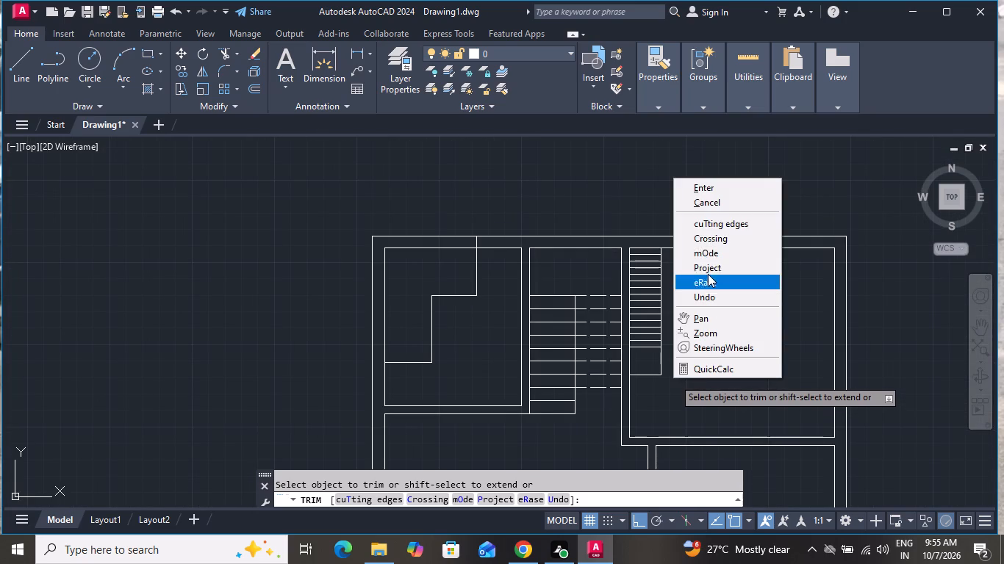
click(714, 190)
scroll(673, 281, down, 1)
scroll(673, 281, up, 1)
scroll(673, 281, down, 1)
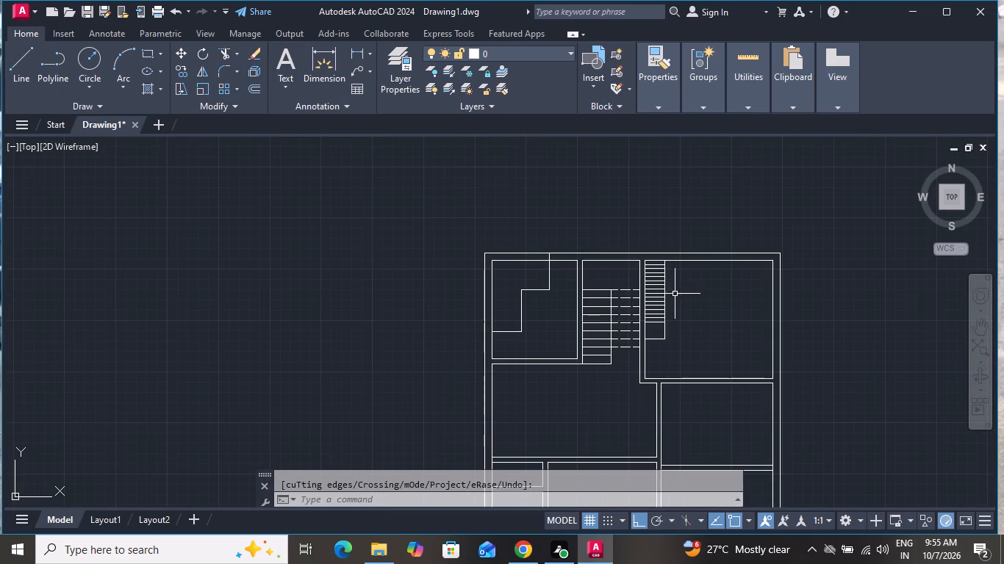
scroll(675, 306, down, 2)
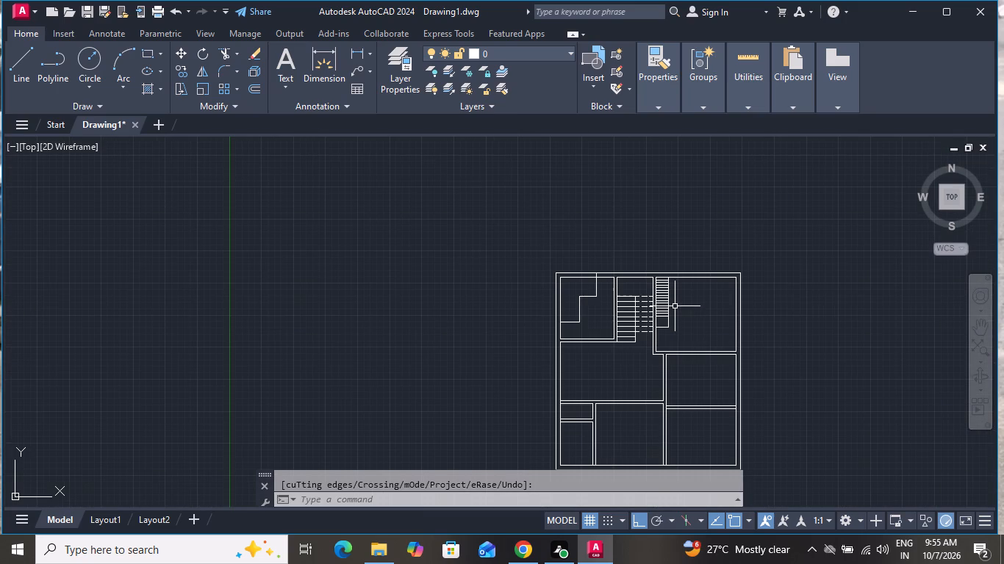
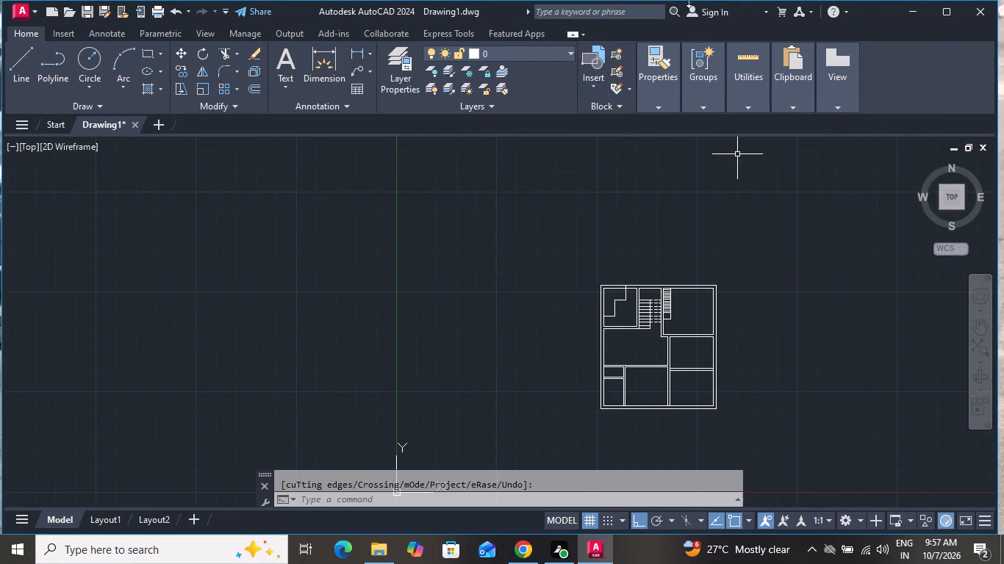
Draw a vertical line about 9" long from the northwestern room's inner northeast corner up to the outer wall face.
scroll(615, 267, up, 2)
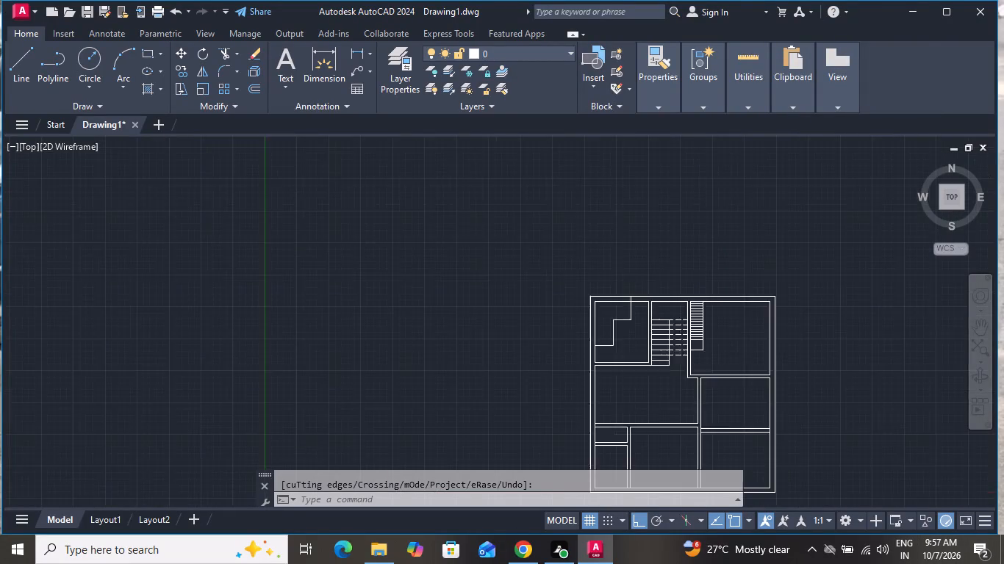
scroll(619, 349, up, 1)
scroll(619, 349, down, 1)
scroll(621, 341, up, 2)
scroll(659, 297, up, 2)
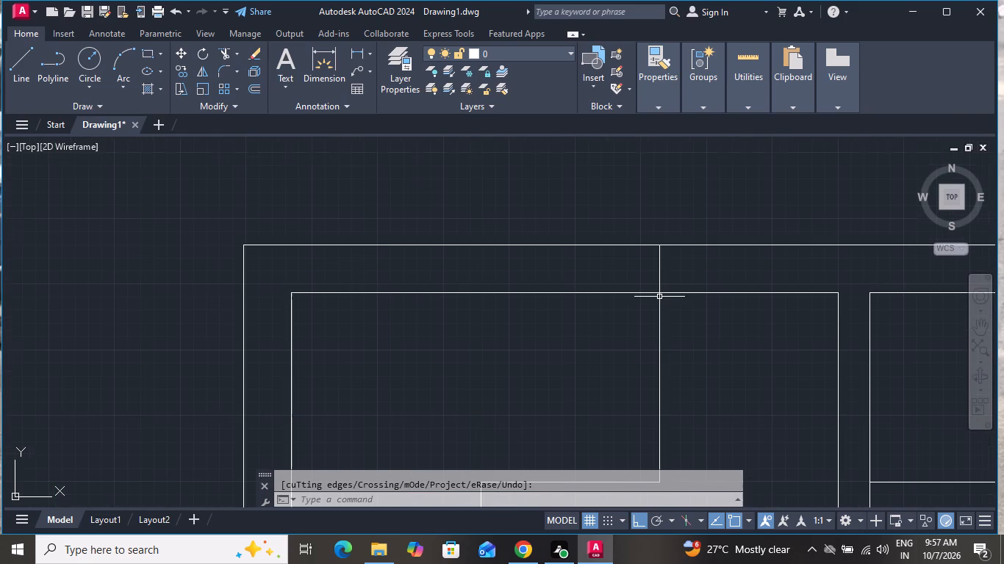
scroll(659, 297, down, 1)
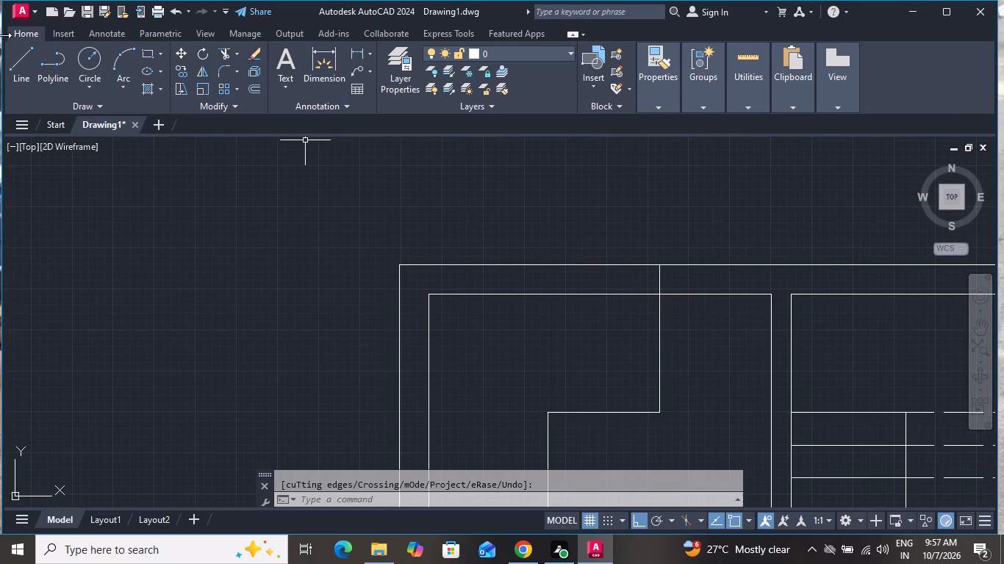
click(10, 56)
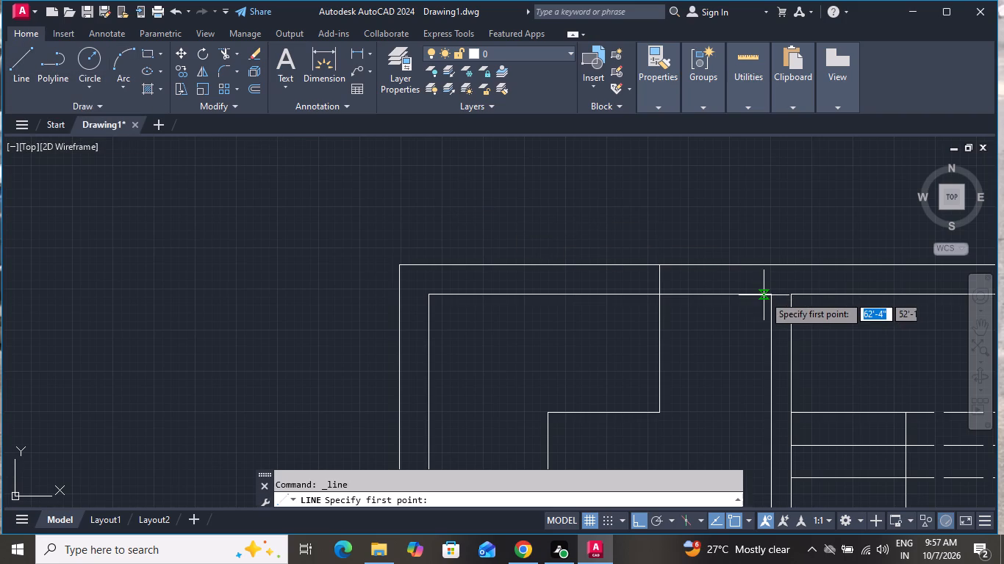
scroll(764, 295, up, 3)
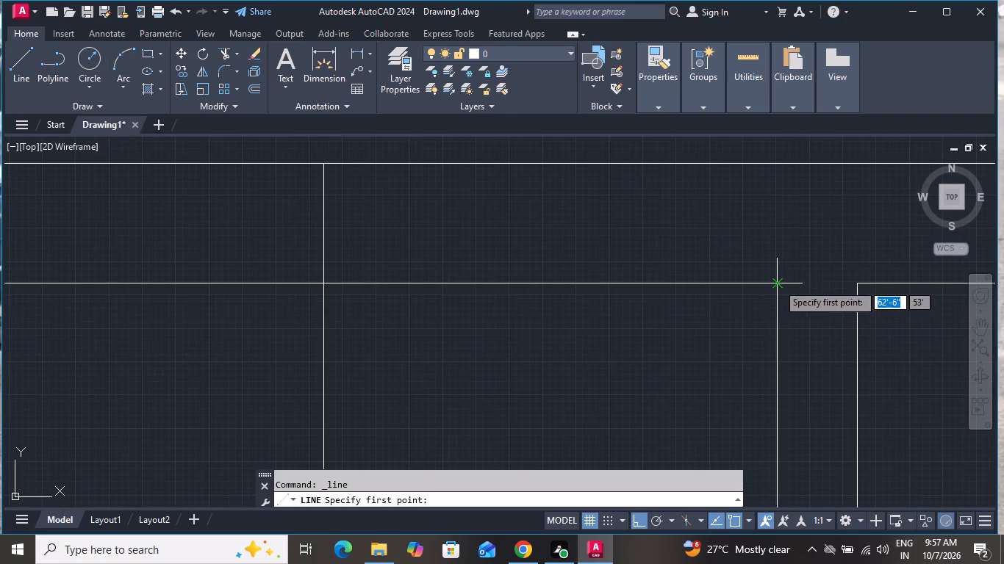
click(777, 283)
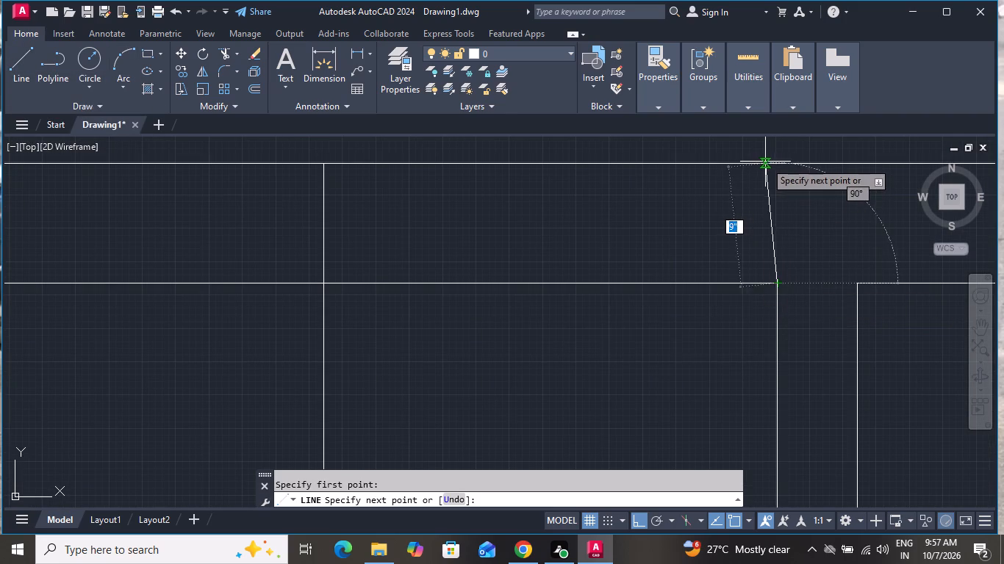
click(775, 162)
right_click(775, 162)
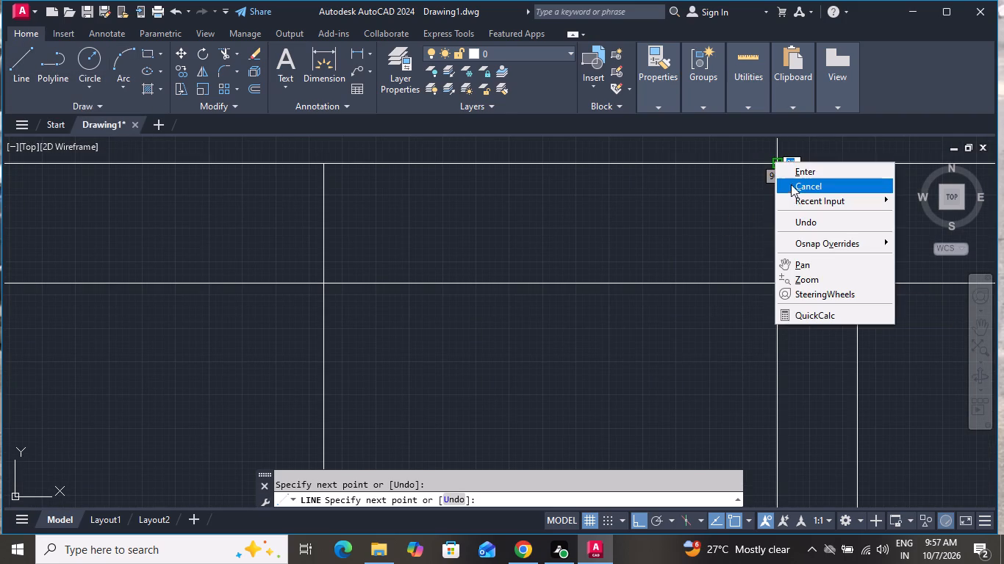
click(794, 192)
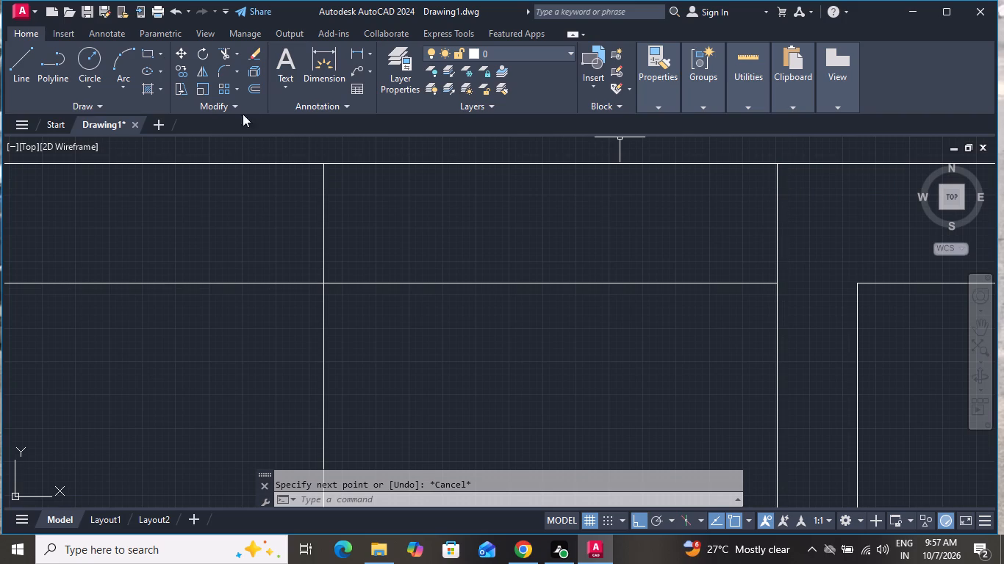
Trim both north wall lines of the northwestern room between the stepped outline and the new 9" line.
click(218, 46)
click(437, 140)
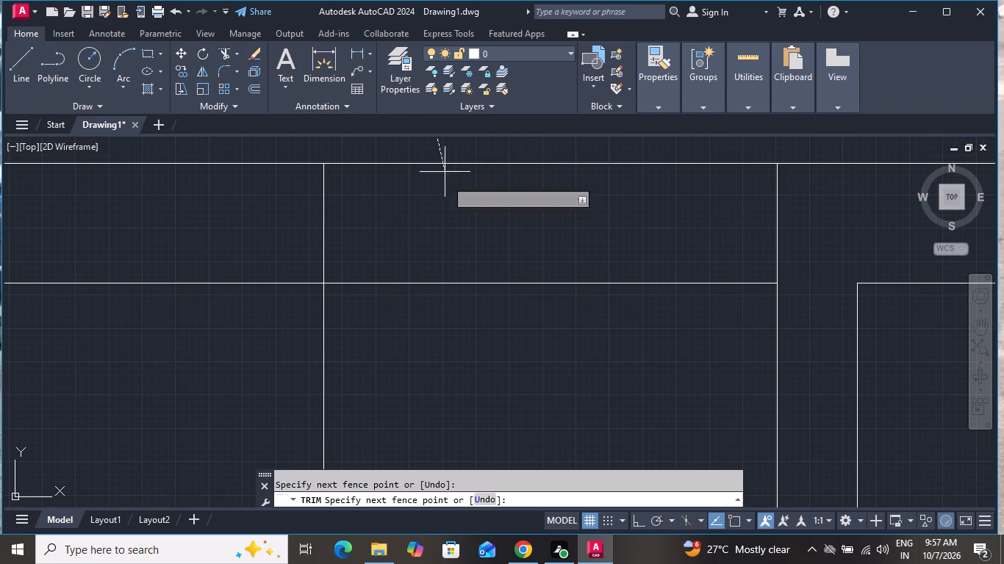
click(445, 313)
scroll(446, 314, up, 1)
scroll(446, 314, down, 5)
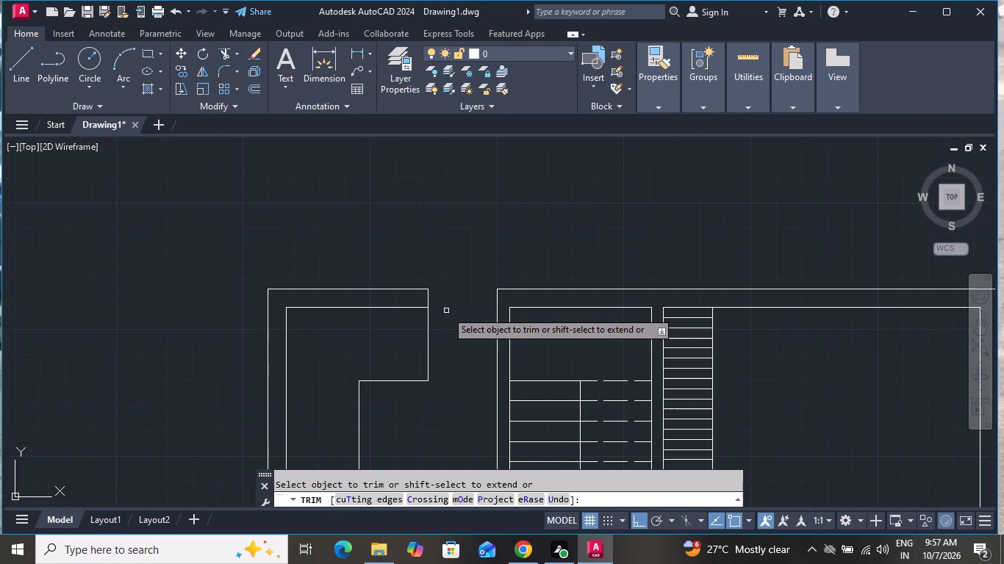
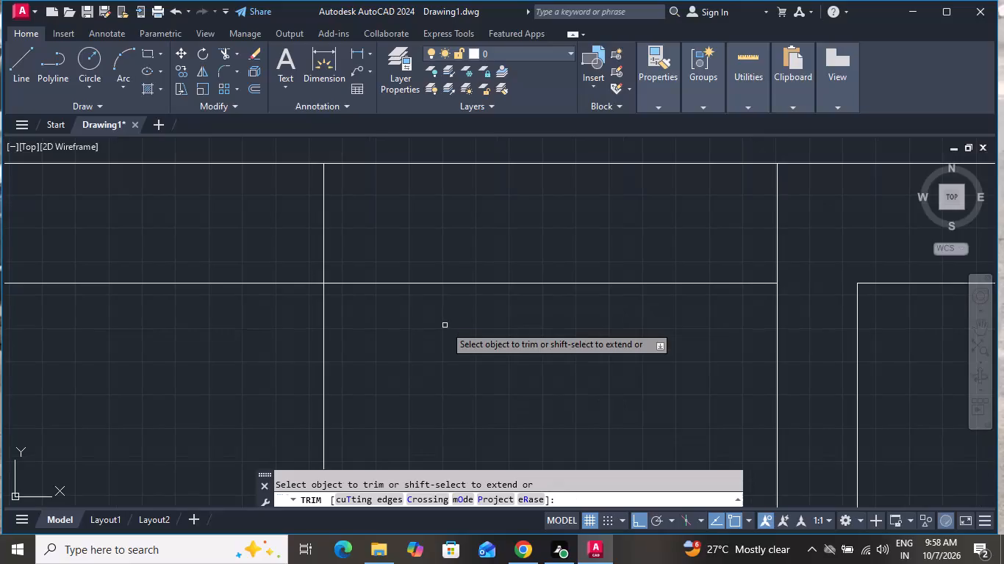
Erase the 9" vertical line at the northwestern room's inner northeast corner.
scroll(443, 281, up, 1)
scroll(450, 313, down, 3)
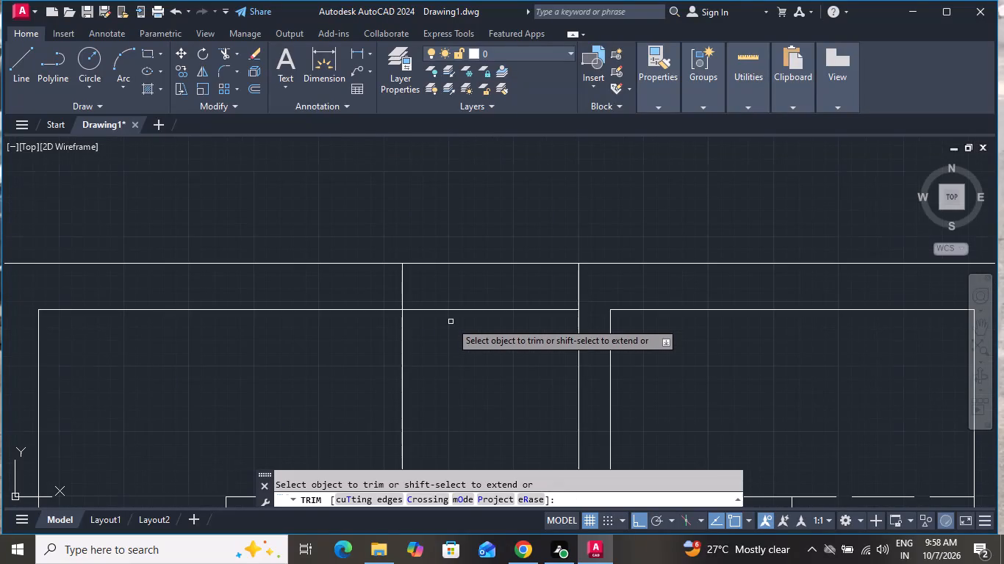
key(Escape)
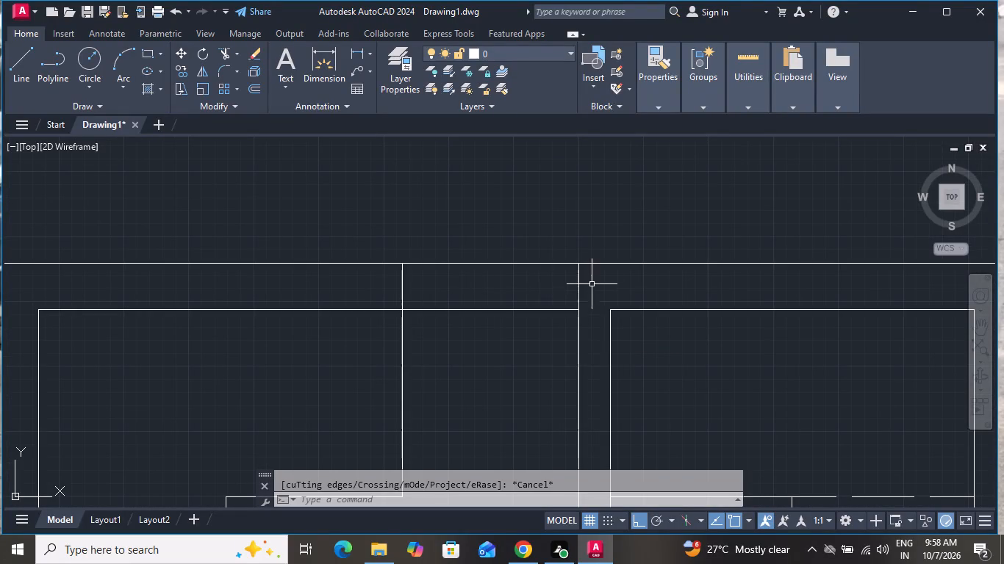
click(578, 286)
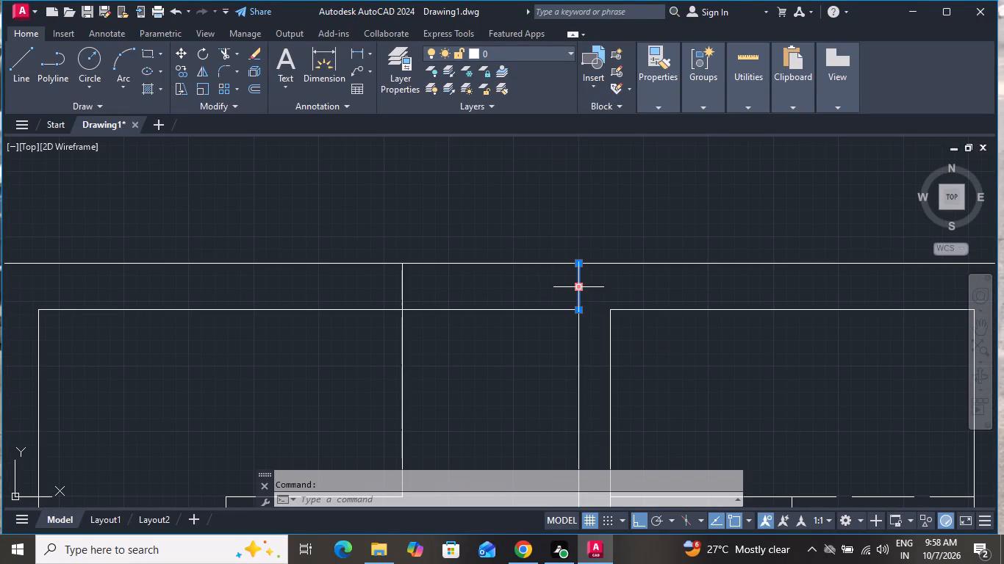
key(Delete)
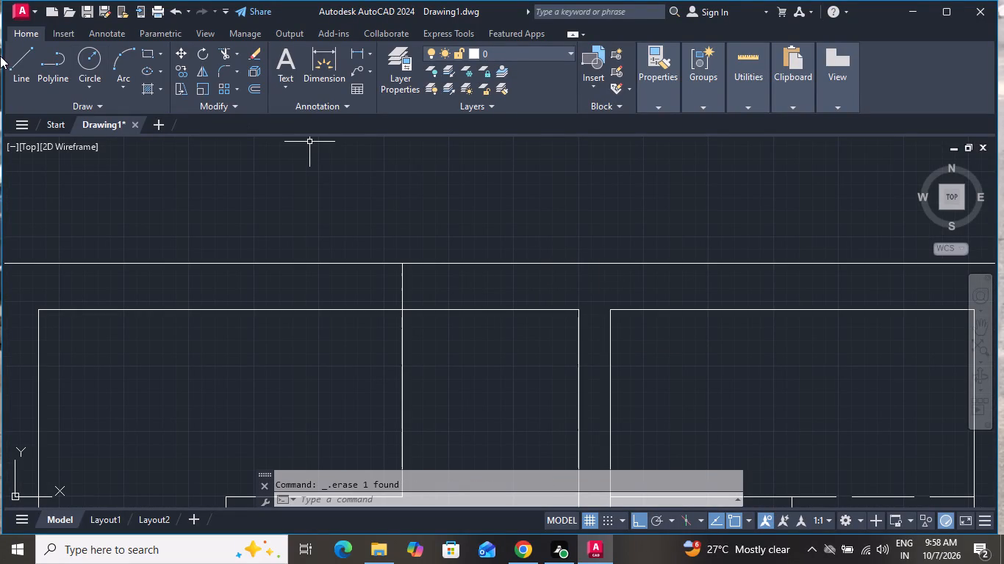
Draw a vertical line about 9" long between the north wall faces, about 2" west of the northwestern room's inner northeast corner.
click(7, 62)
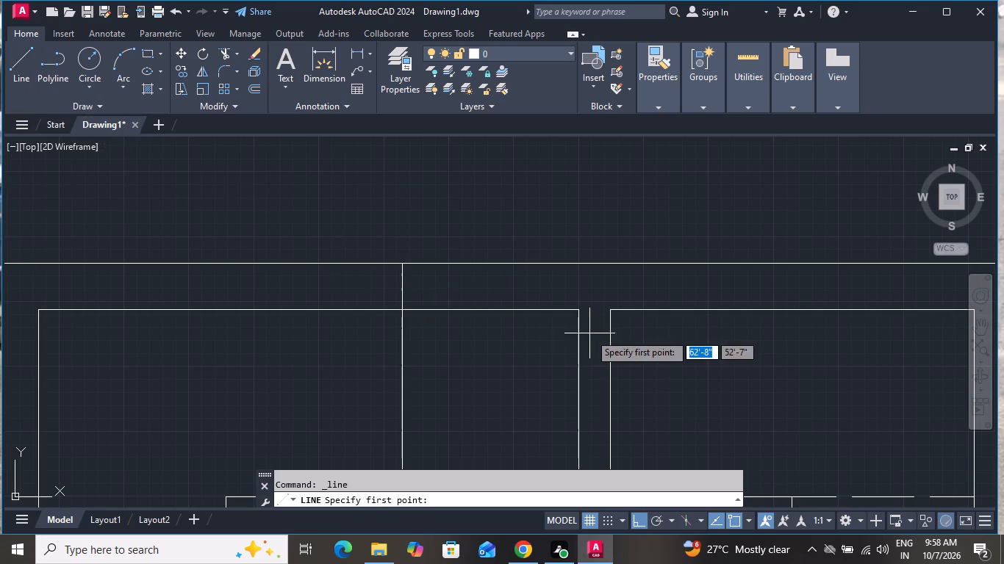
scroll(587, 305, up, 2)
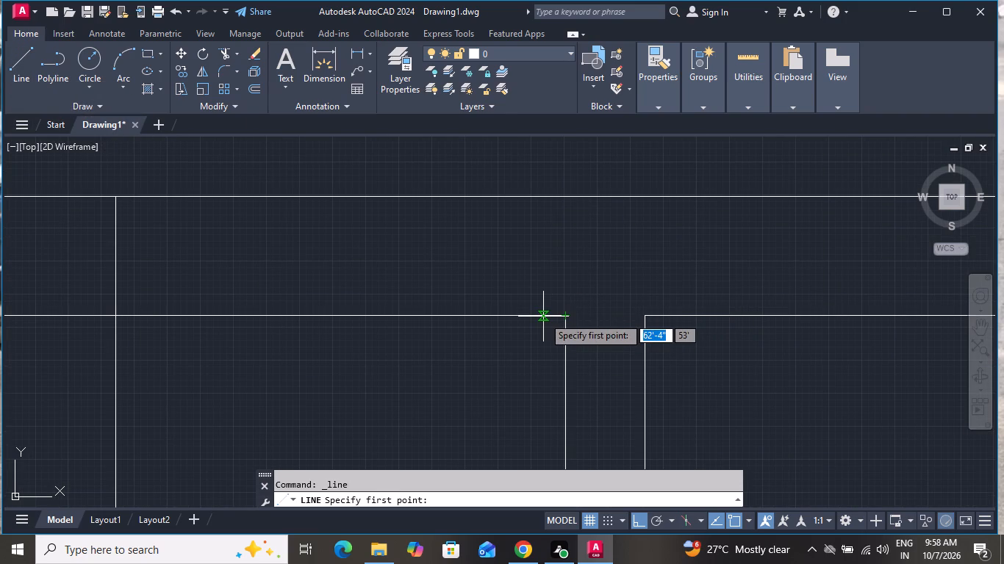
click(543, 317)
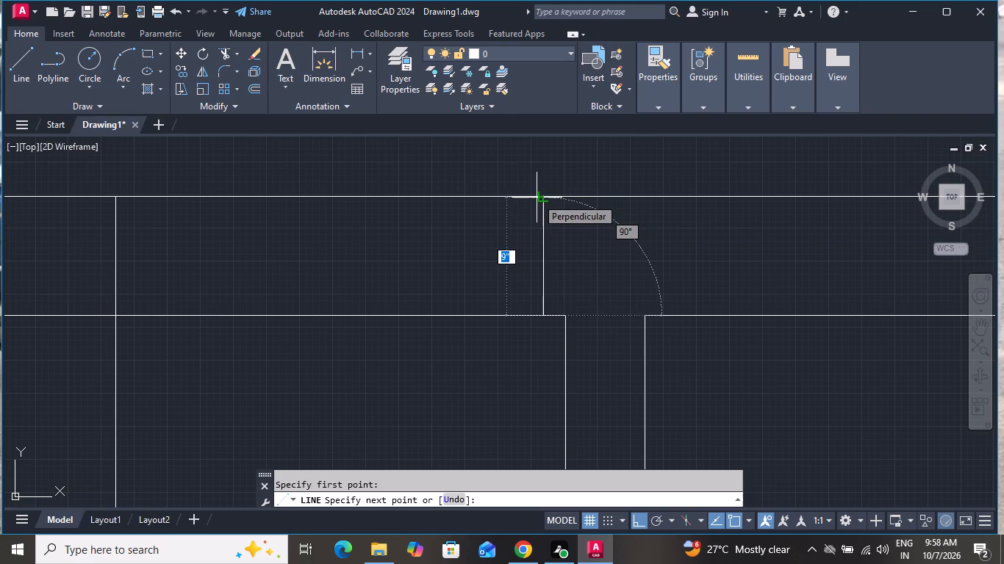
scroll(537, 198, up, 1)
scroll(537, 198, down, 1)
scroll(537, 198, up, 2)
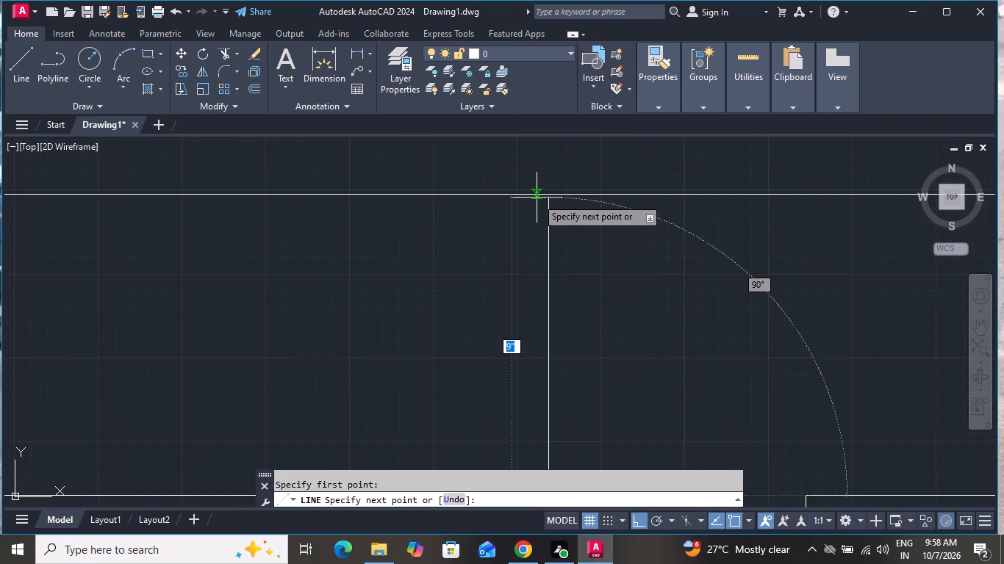
scroll(537, 198, up, 2)
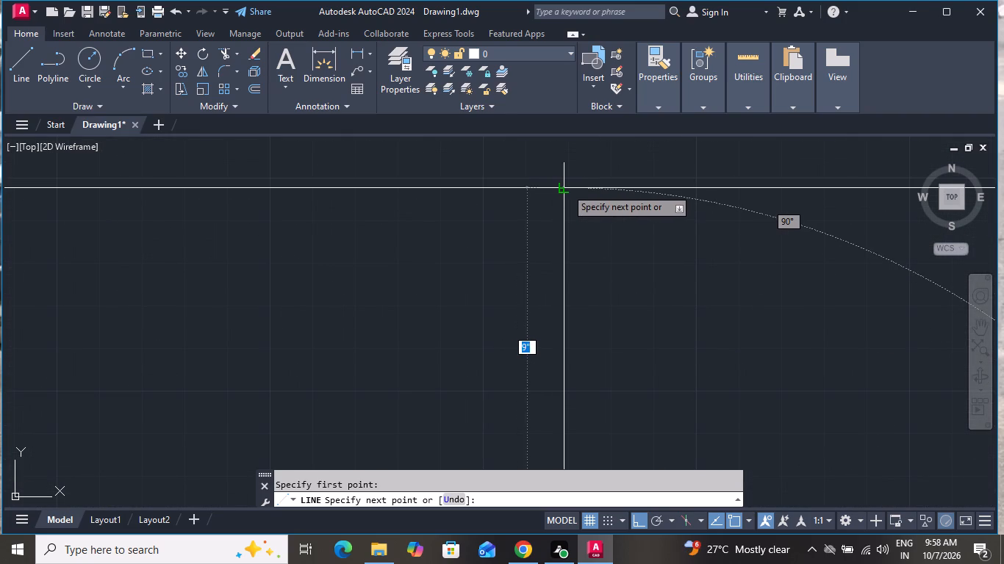
click(573, 188)
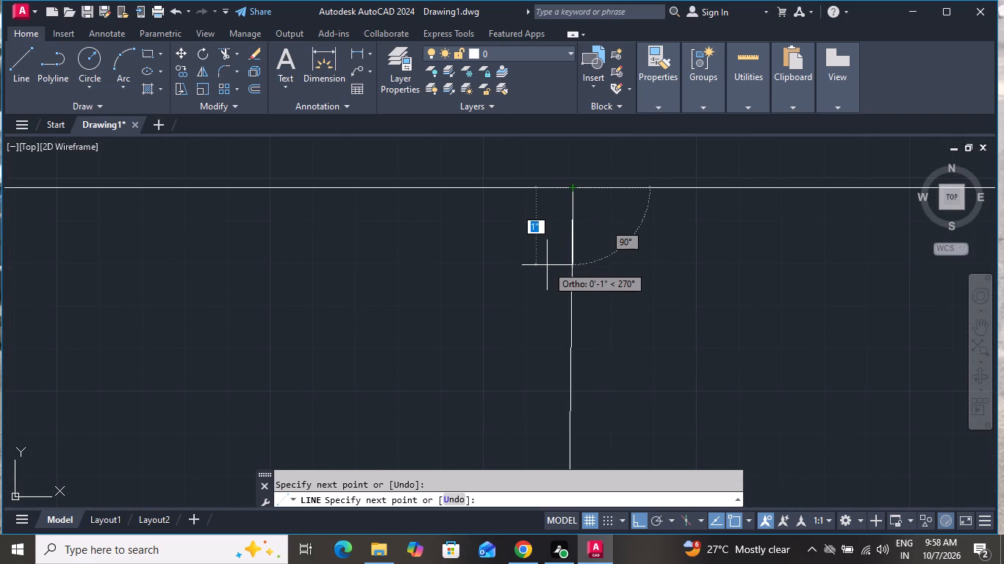
right_click(547, 265)
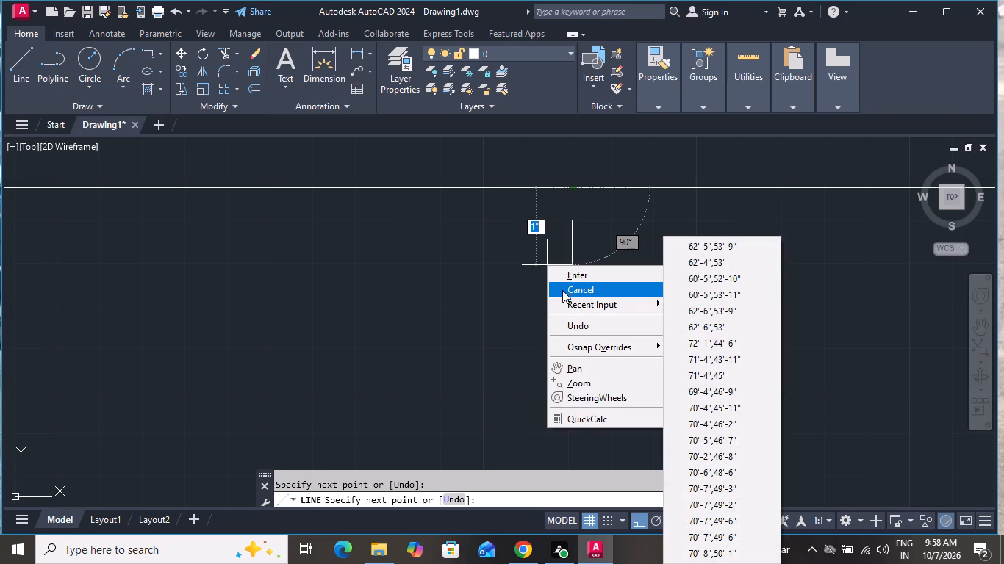
click(562, 288)
Trim both north wall lines of the northwestern room between the stepped outline's vertical edge and the new 9" line.
scroll(562, 281, down, 4)
scroll(565, 278, up, 1)
scroll(566, 278, down, 3)
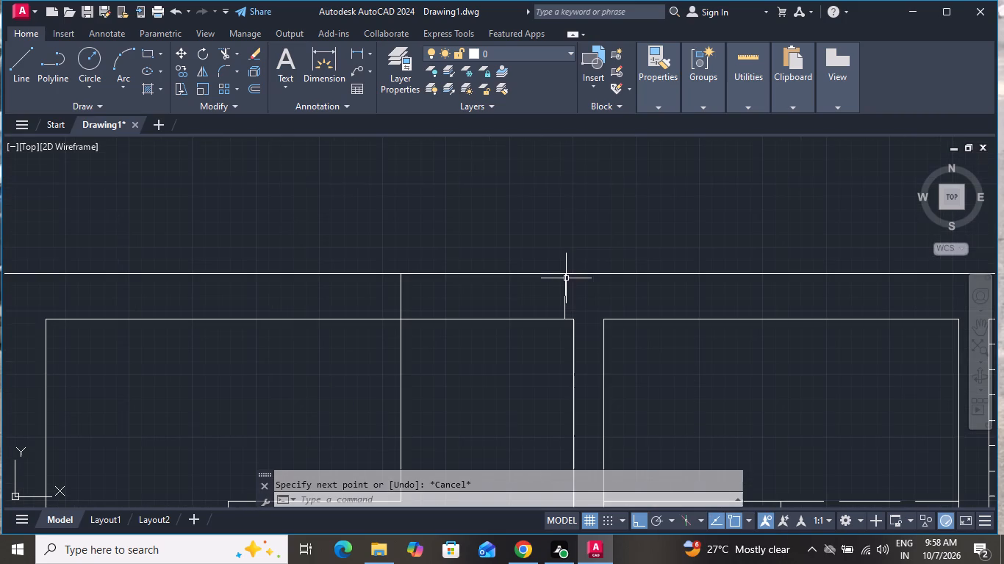
text(tr)
key(space)
key(space)
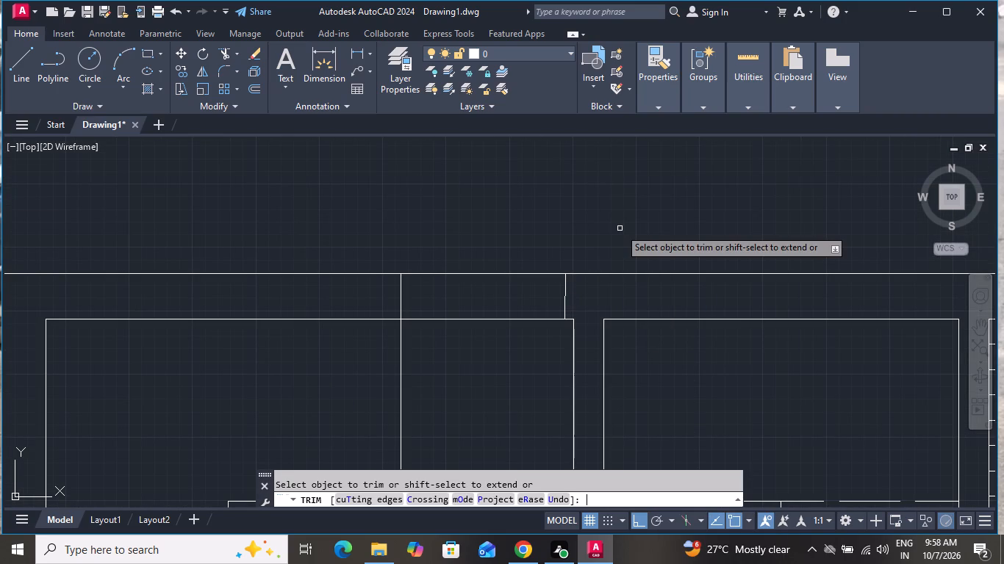
click(494, 253)
click(502, 407)
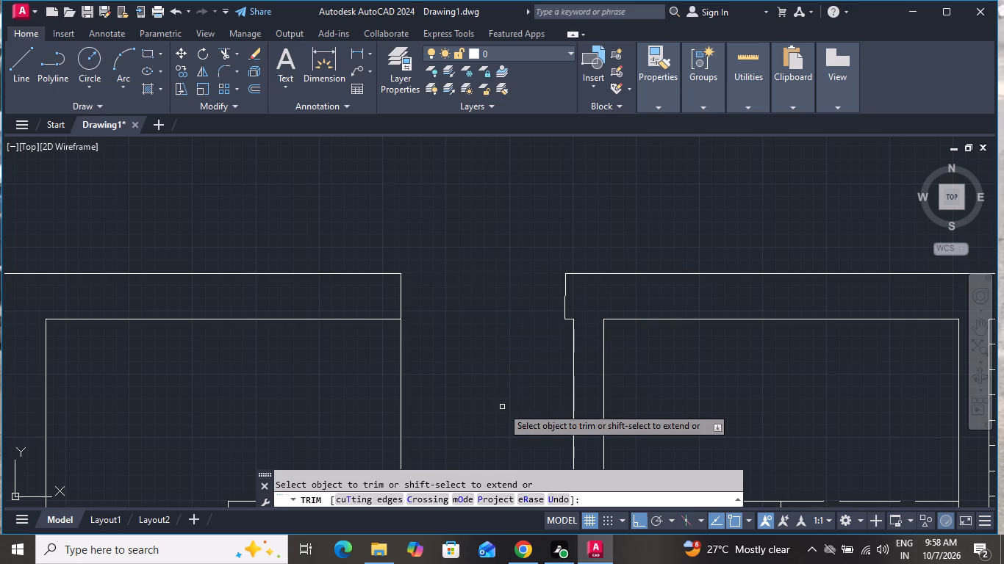
right_click(476, 312)
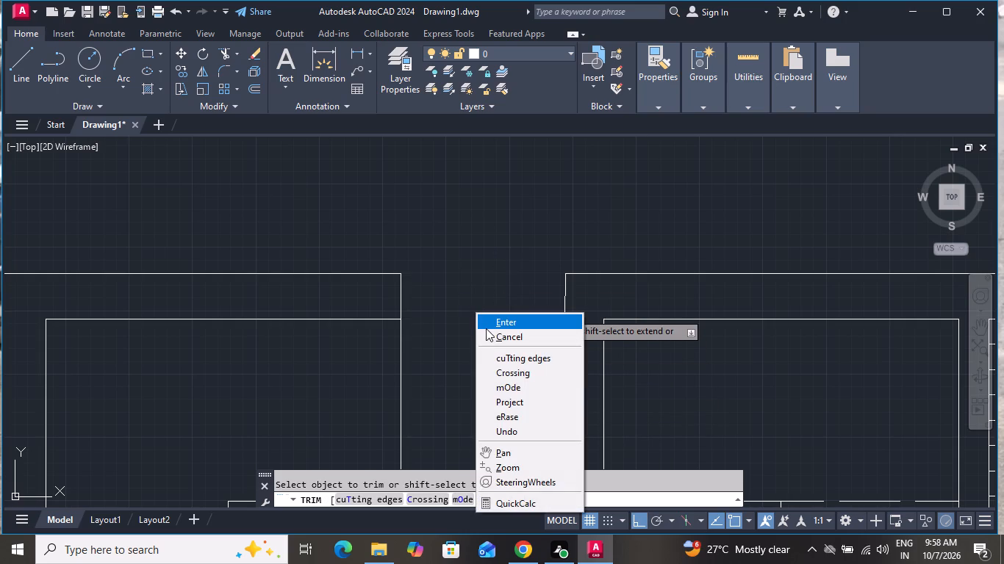
click(486, 328)
scroll(487, 306, down, 4)
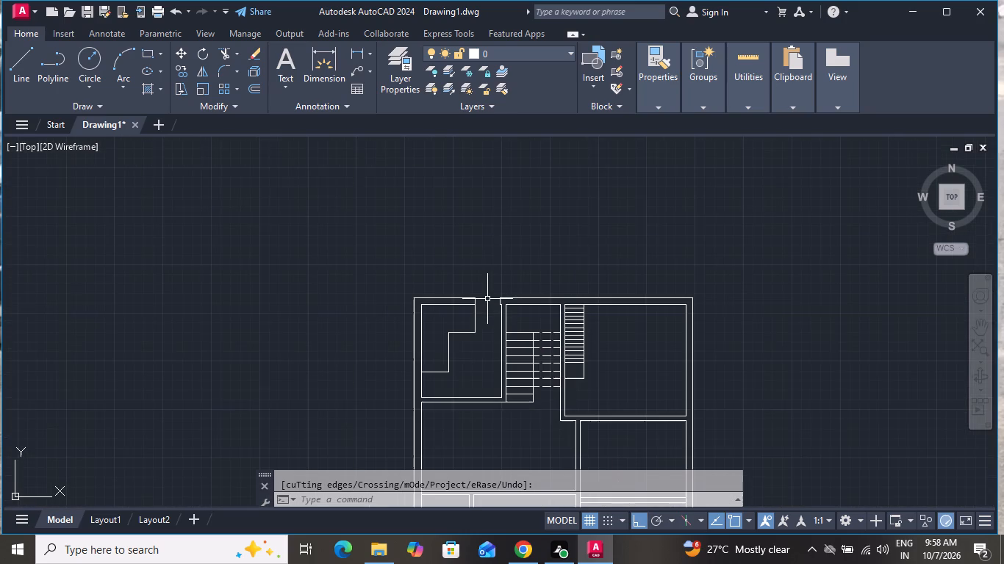
scroll(494, 339, up, 2)
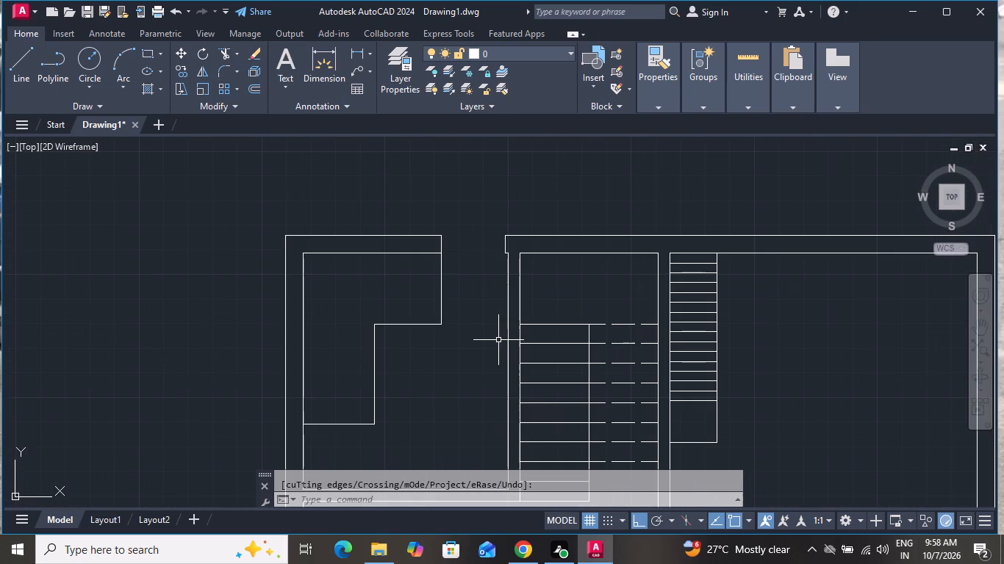
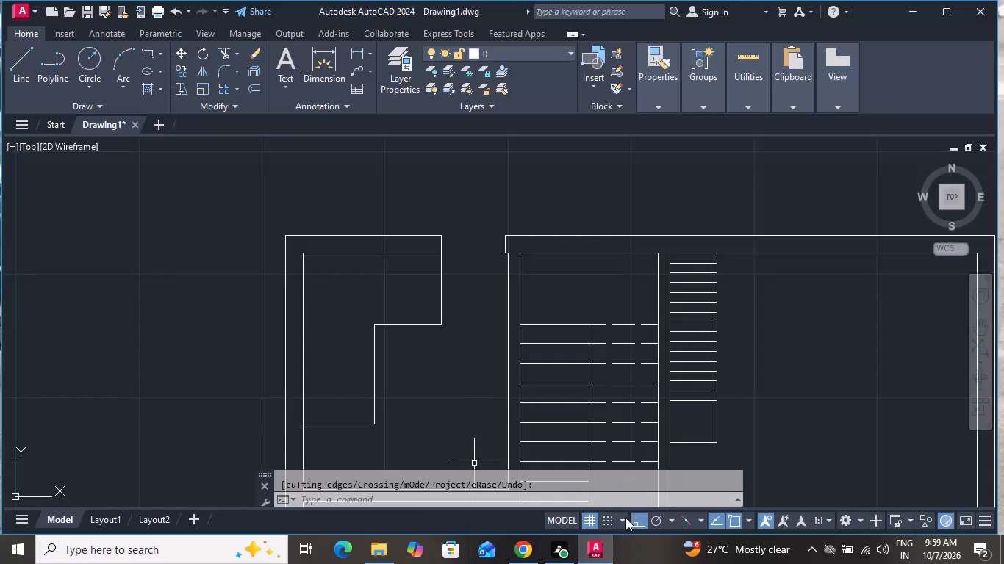
Insert the Door - Imperial block from the tool palettes into the empty space west of the northwestern room.
scroll(464, 150, down, 2)
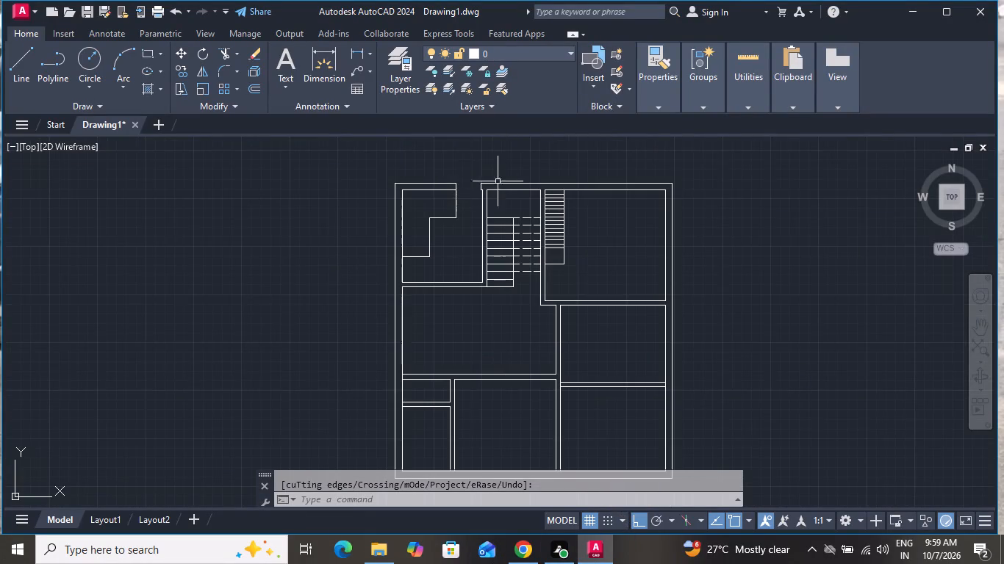
scroll(505, 177, down, 2)
scroll(547, 200, up, 2)
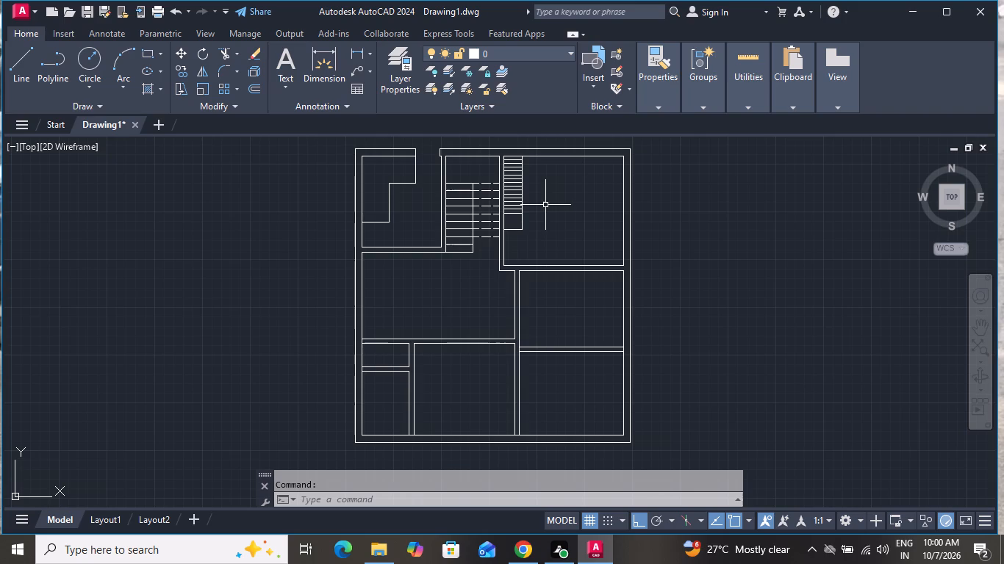
key(t)
text(p)
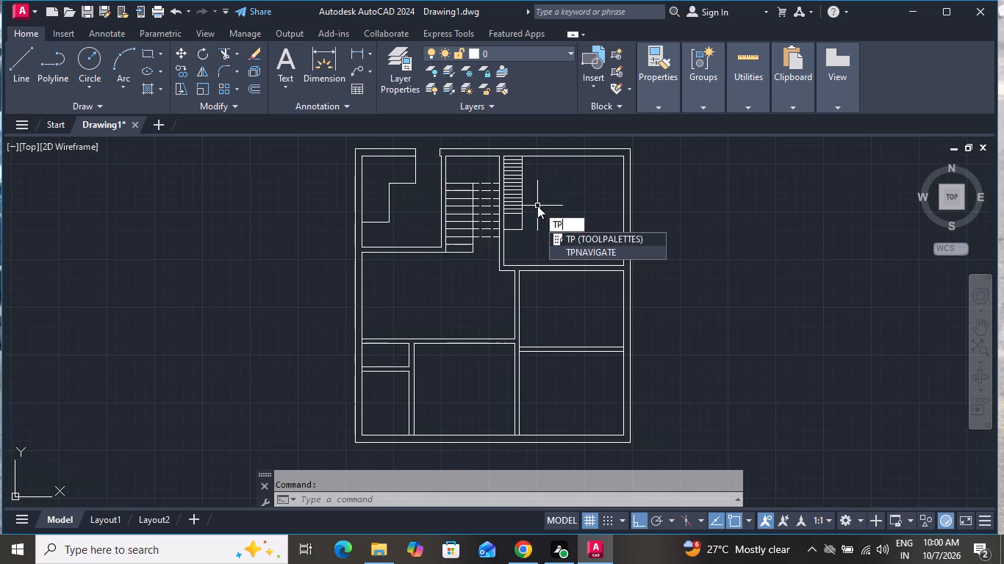
key(space)
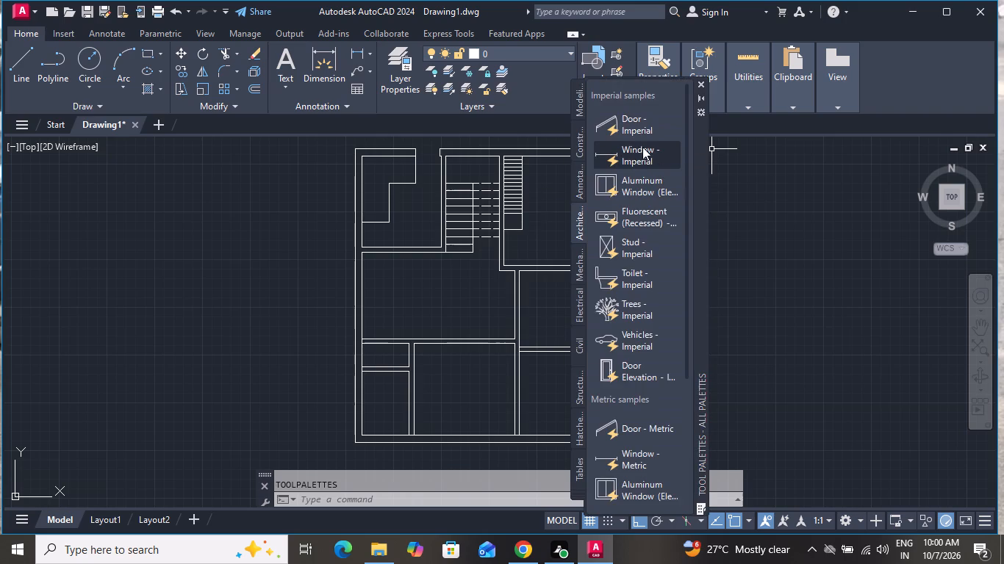
drag(626, 119, 230, 206)
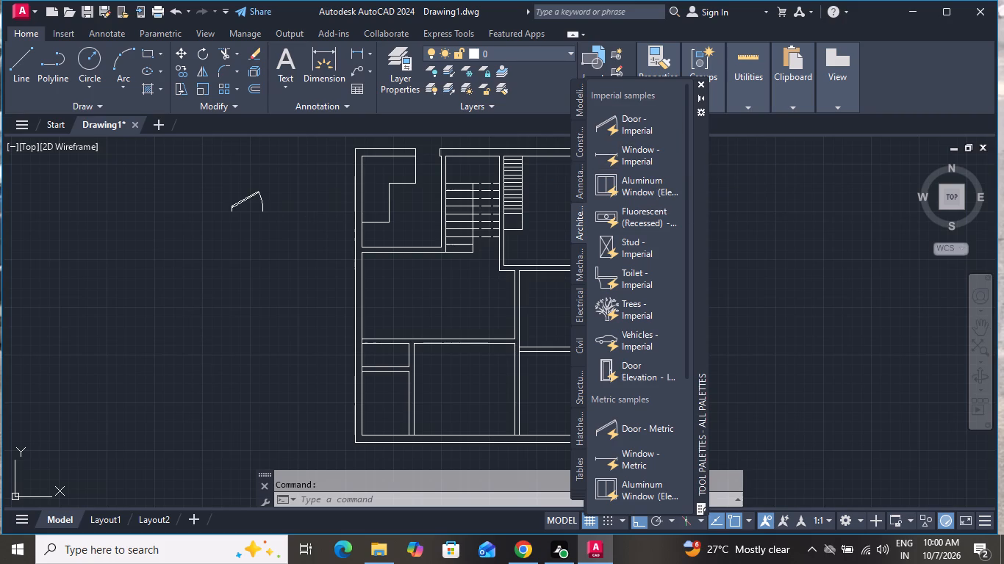
drag(230, 206, 229, 206)
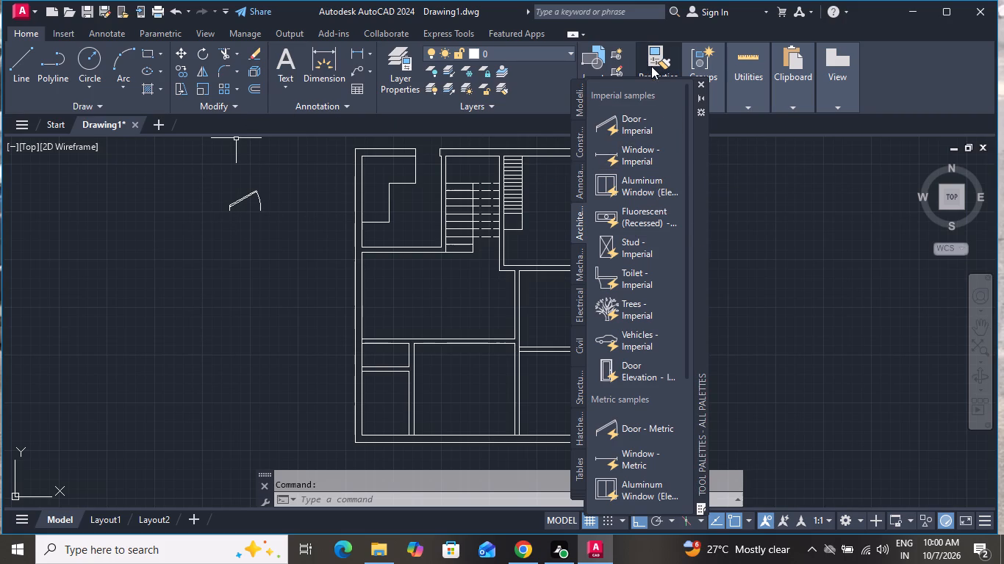
click(695, 86)
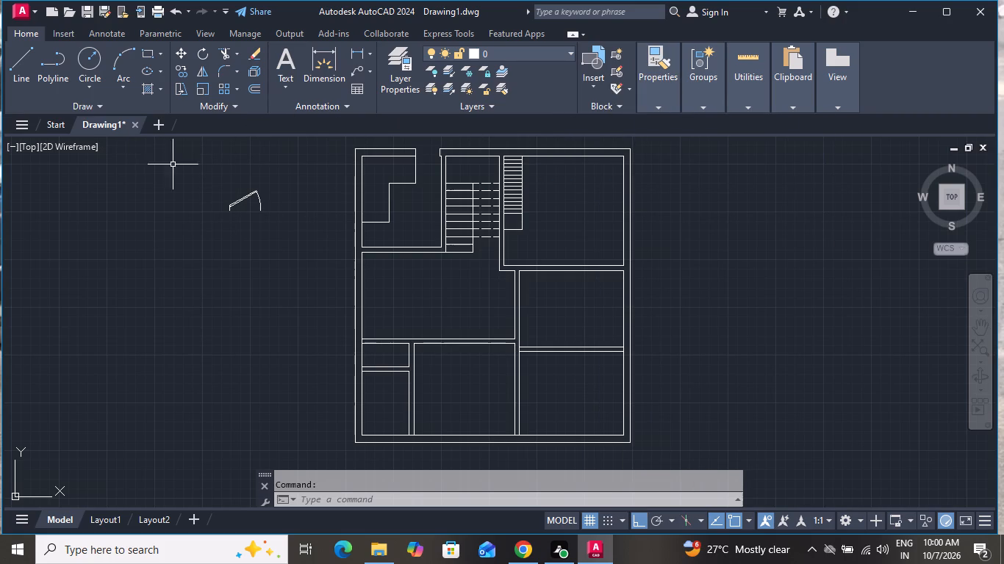
Set the inserted door block's opening angle to Open 90º.
scroll(241, 192, up, 3)
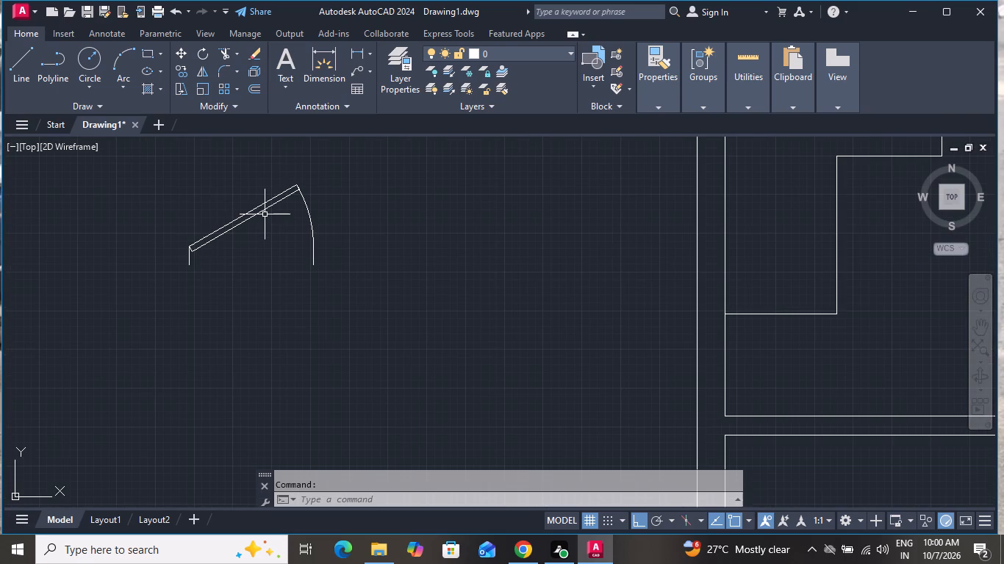
click(265, 214)
click(261, 212)
click(259, 211)
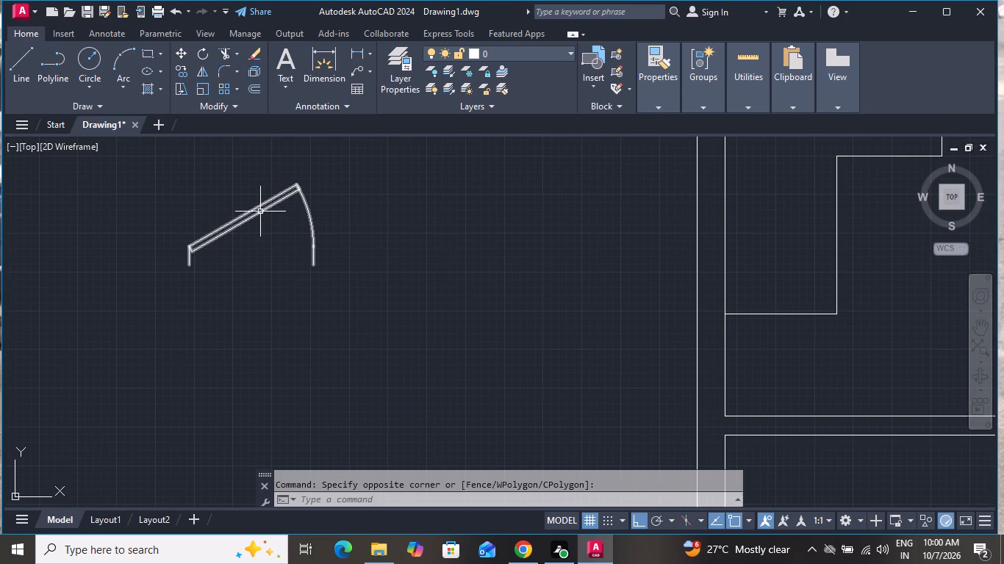
click(258, 211)
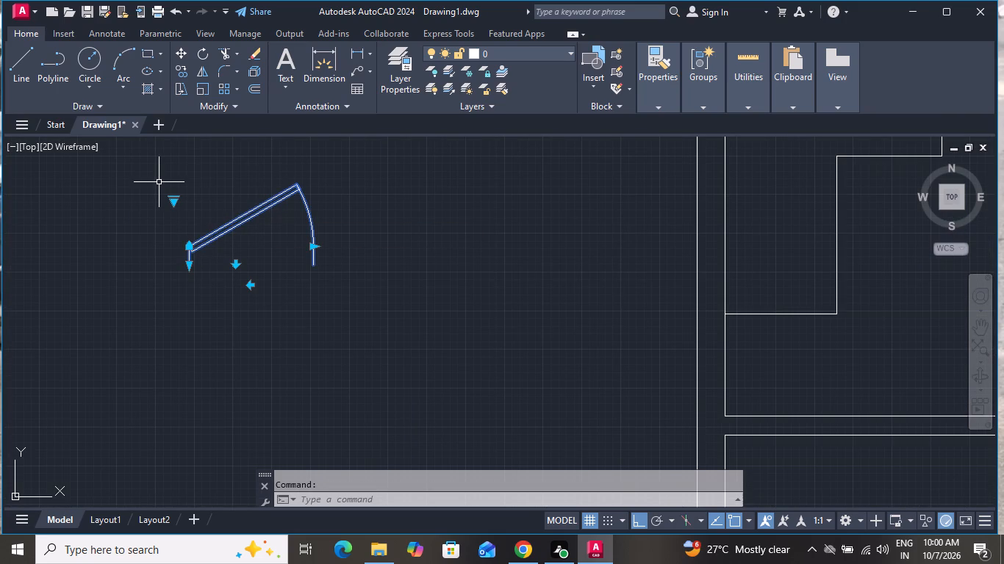
click(176, 199)
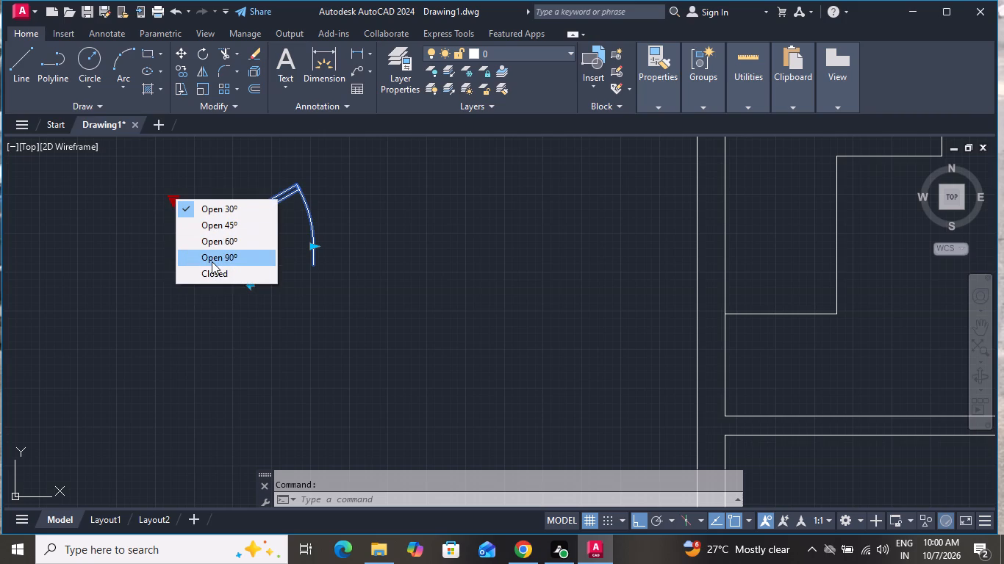
click(212, 261)
Mirror the door about a vertical line through its east end, erasing the source door.
scroll(212, 255, down, 1)
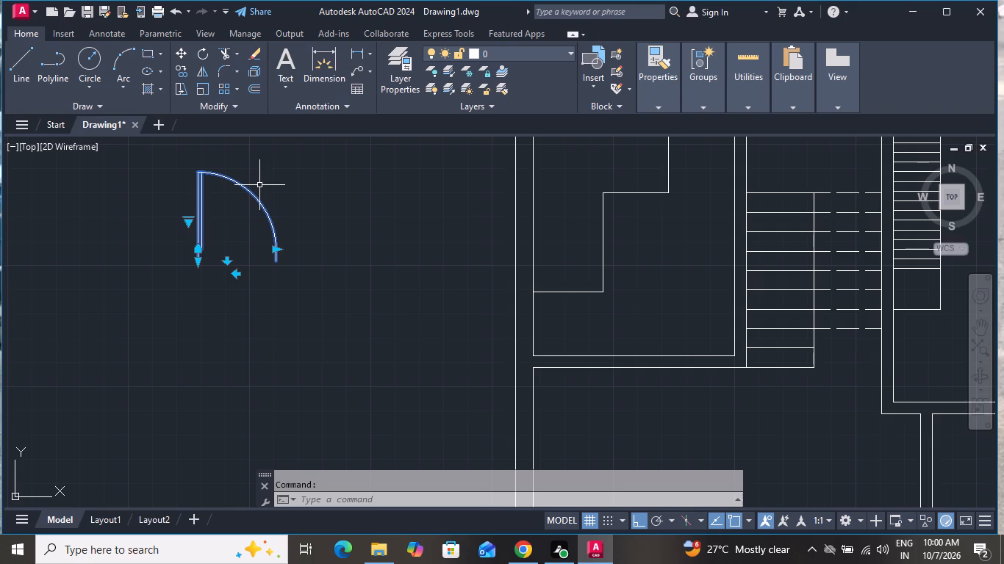
text(mi)
key(space)
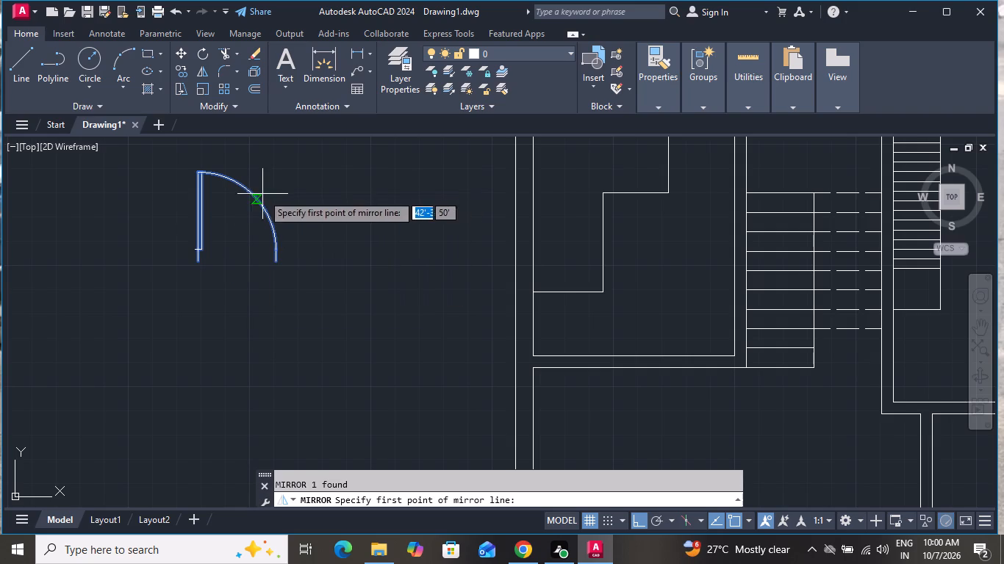
click(271, 256)
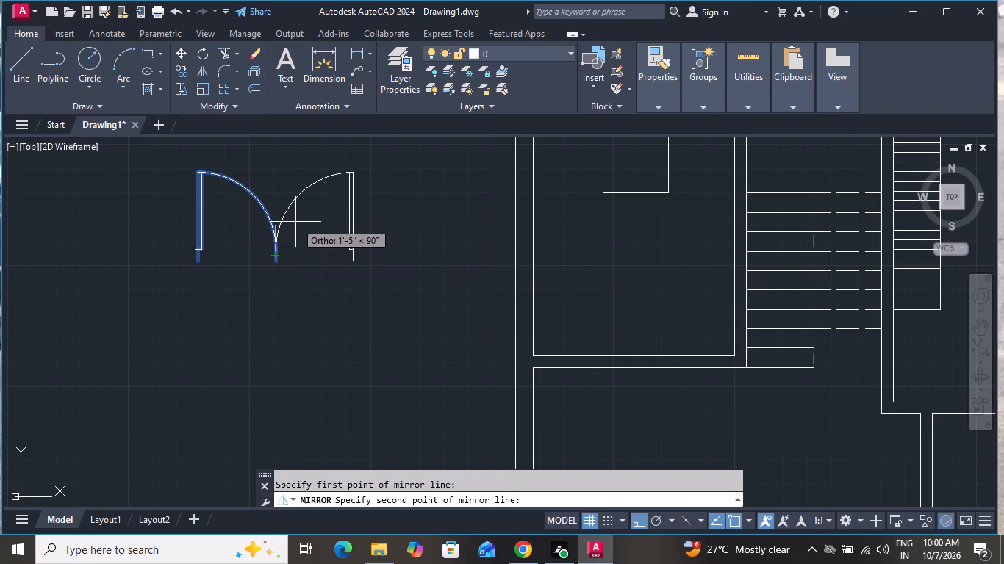
click(295, 222)
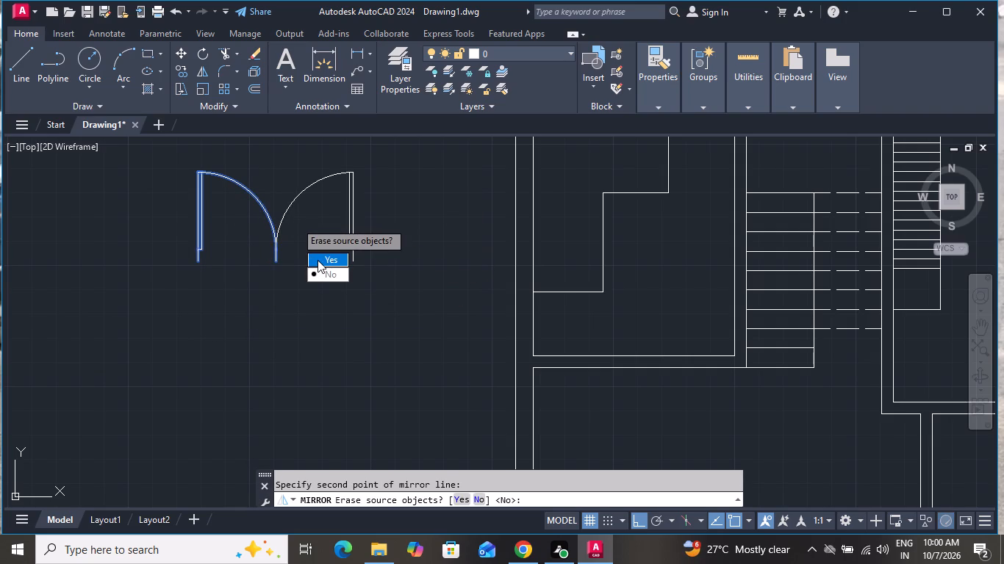
drag(318, 260, 295, 222)
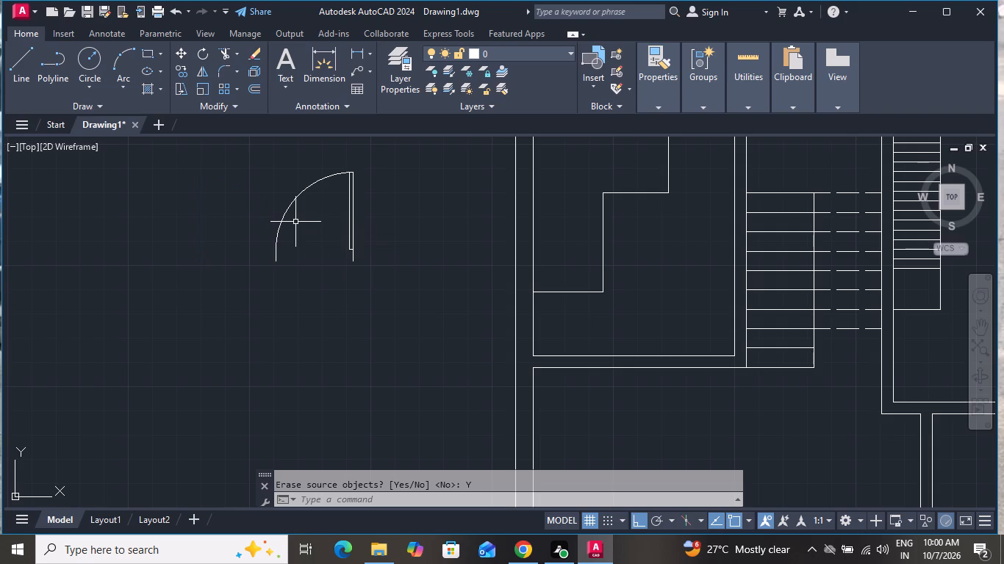
With ortho off, copy the door by its hinge side's lower end onto the northwestern room's south wall, just west of the inner southeast corner.
click(320, 178)
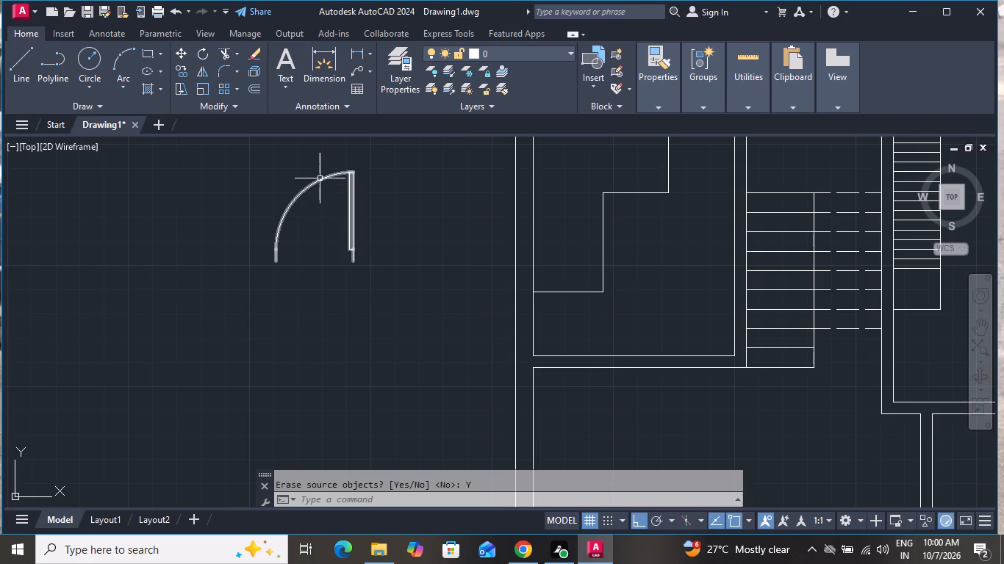
click(180, 72)
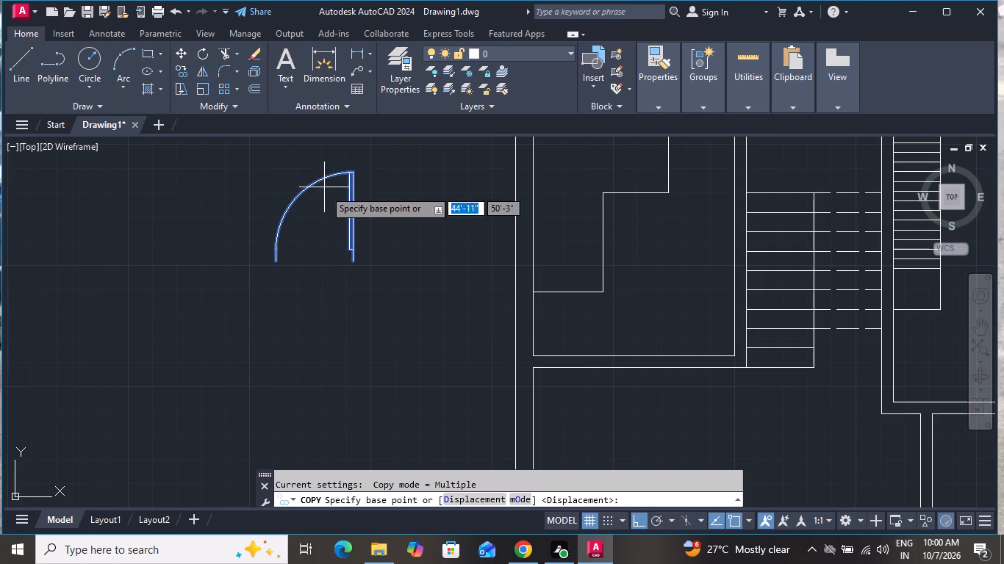
scroll(356, 249, up, 3)
click(338, 292)
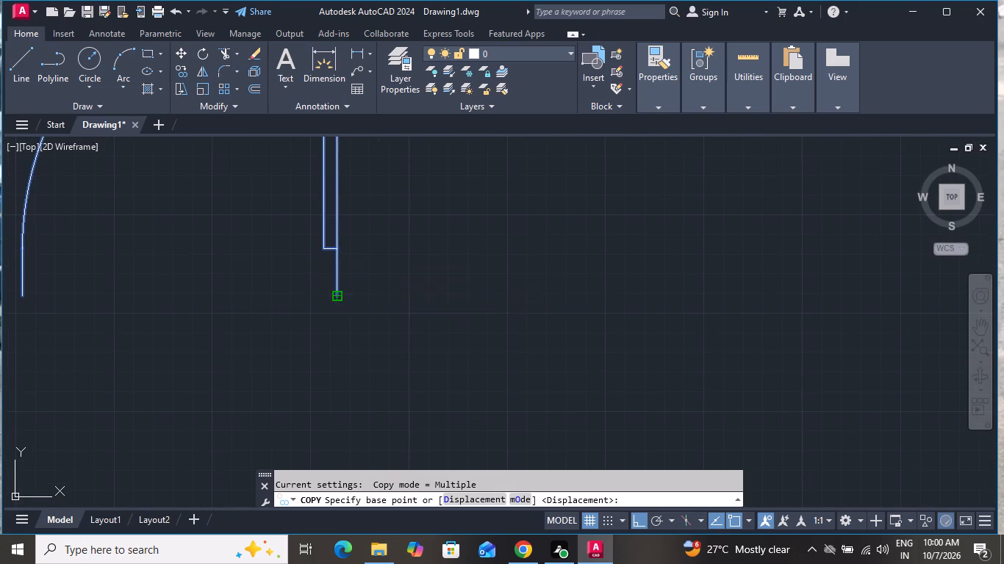
scroll(420, 305, up, 2)
scroll(420, 305, down, 3)
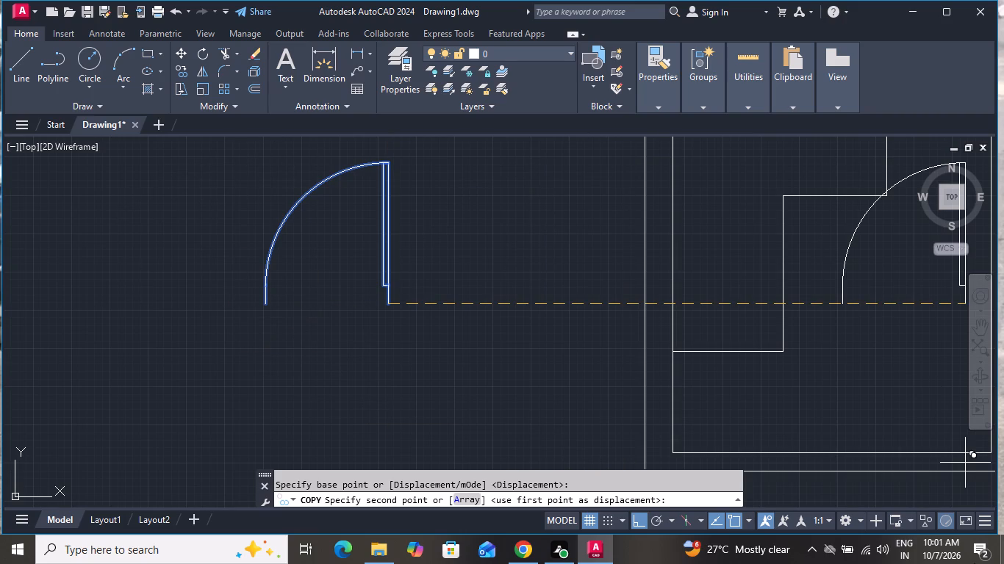
click(634, 517)
scroll(638, 421, down, 3)
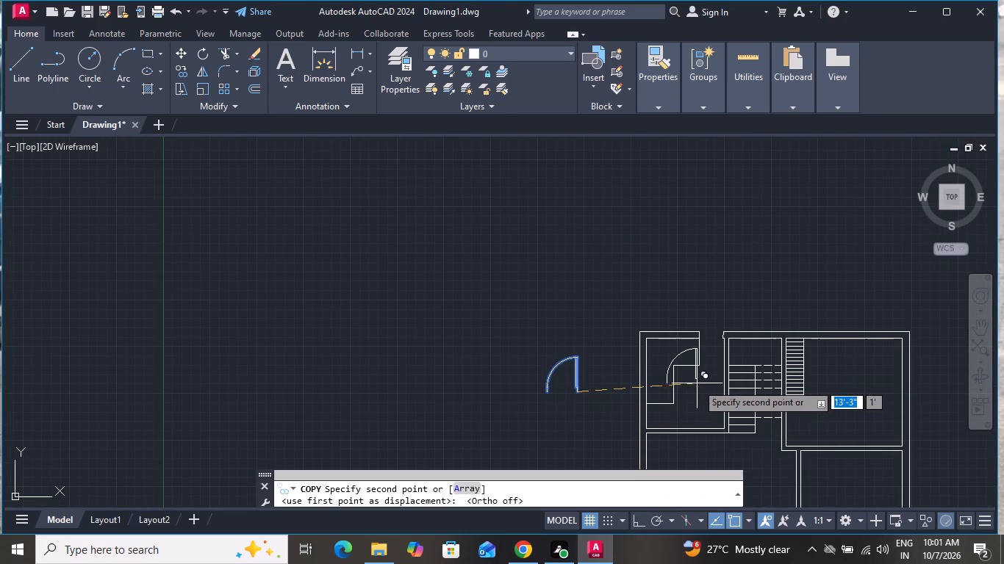
scroll(724, 431, up, 3)
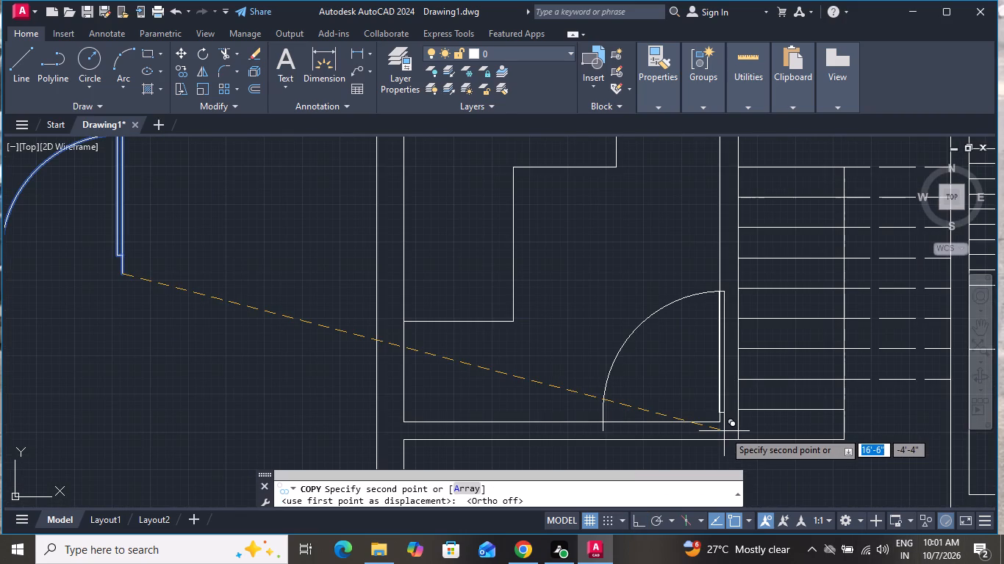
scroll(724, 431, up, 3)
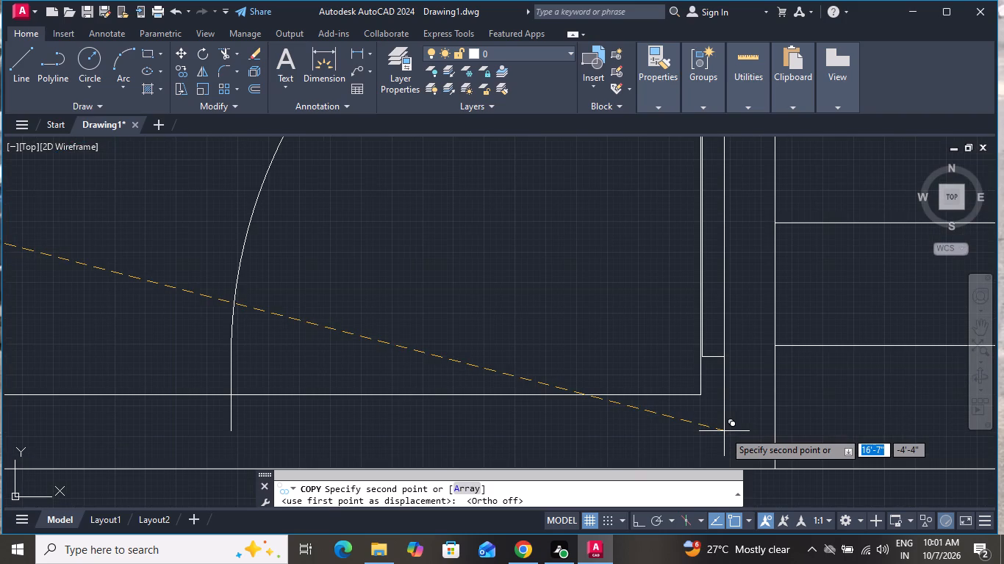
scroll(694, 360, down, 2)
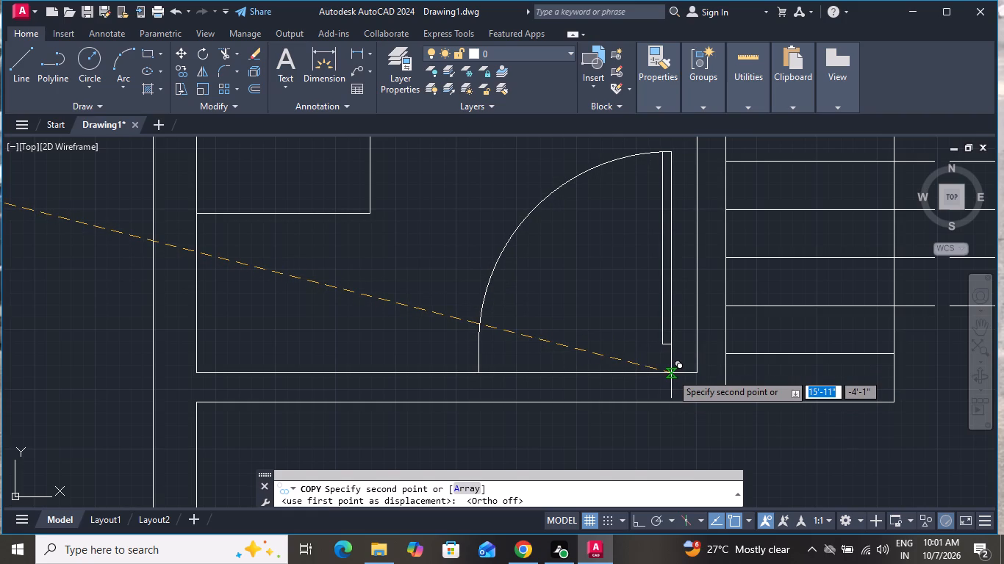
click(673, 373)
scroll(539, 406, down, 2)
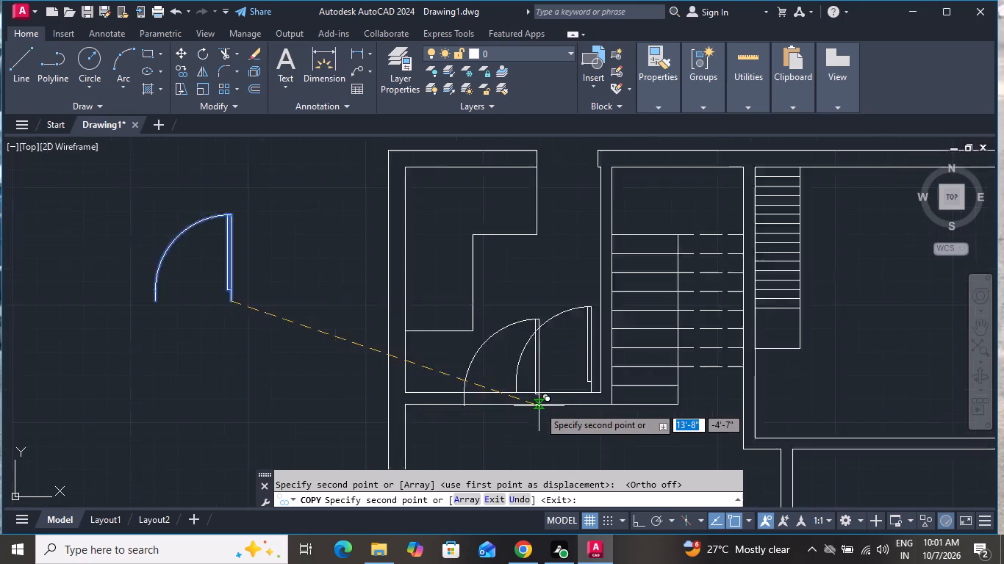
scroll(539, 406, down, 4)
click(537, 390)
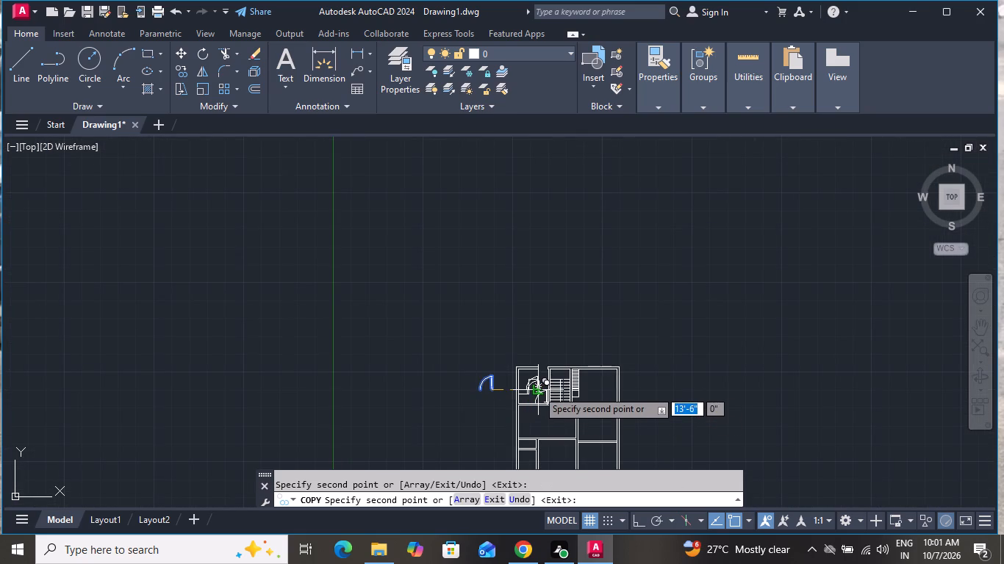
right_click(537, 390)
click(593, 222)
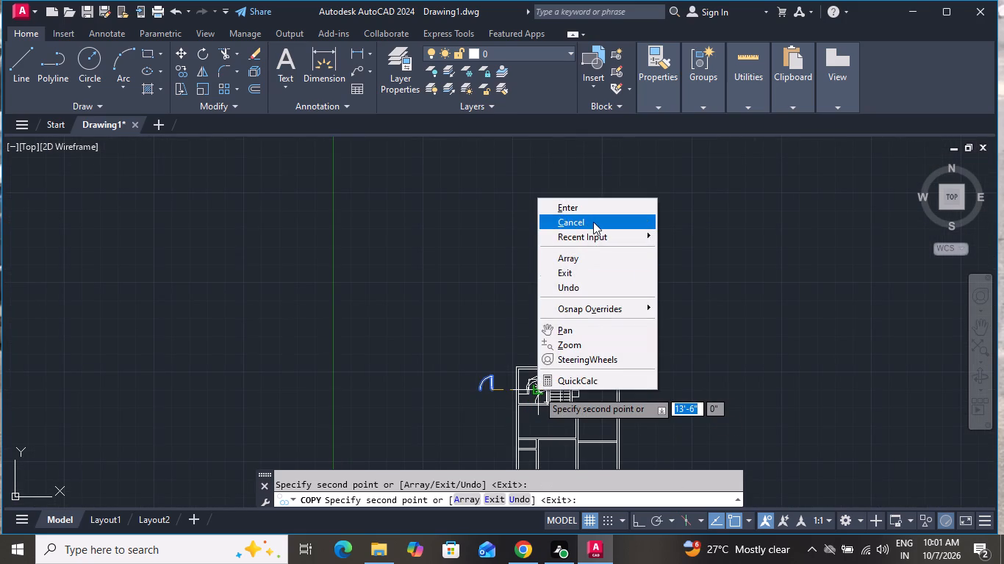
Erase the extra door copy overlapping the stepped outline in the northwestern room.
scroll(564, 377, up, 3)
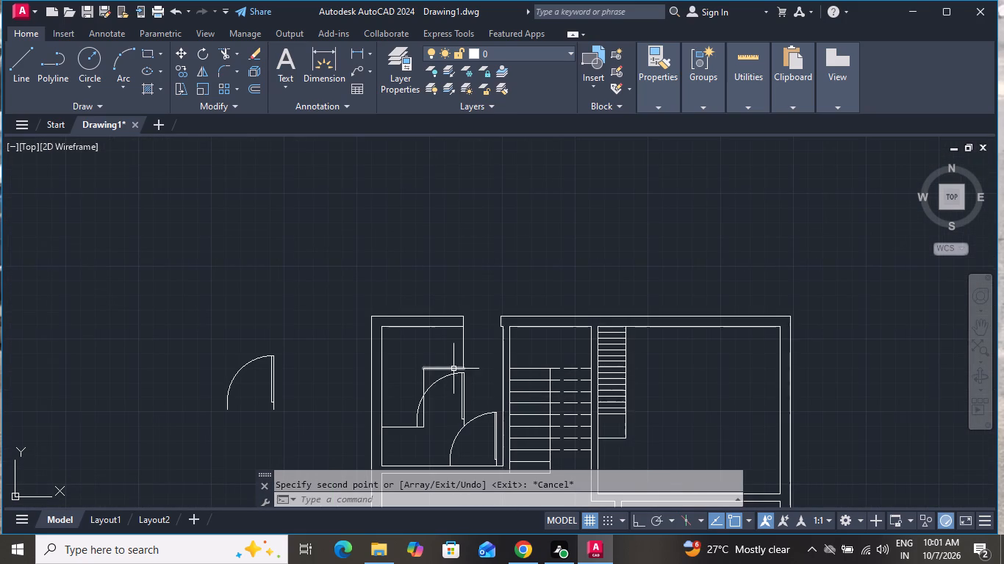
scroll(452, 385, up, 4)
click(474, 310)
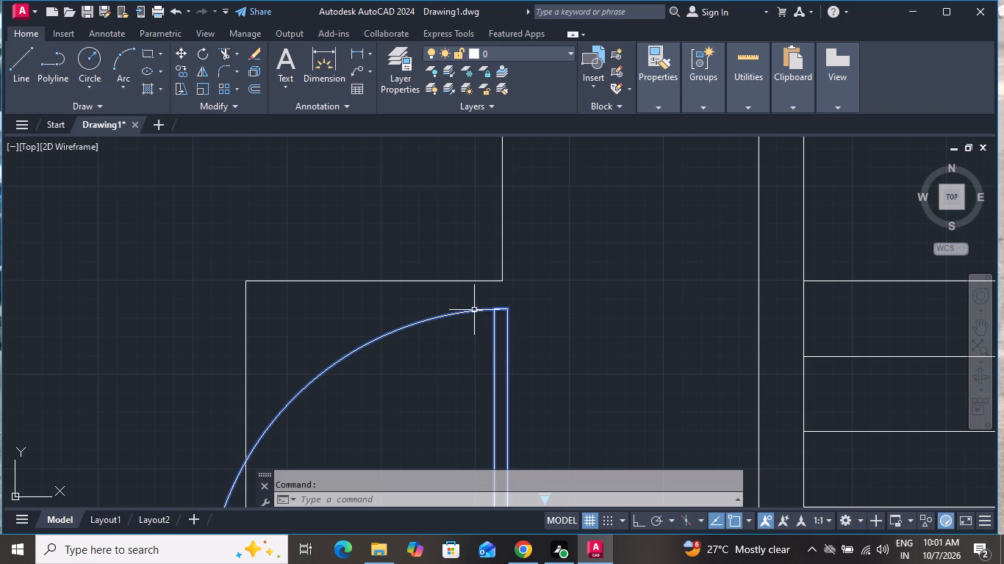
key(Delete)
Draw a vertical line across the northwestern room's south wall from the lower end of the door's west side to the wall's south face.
scroll(474, 314, down, 4)
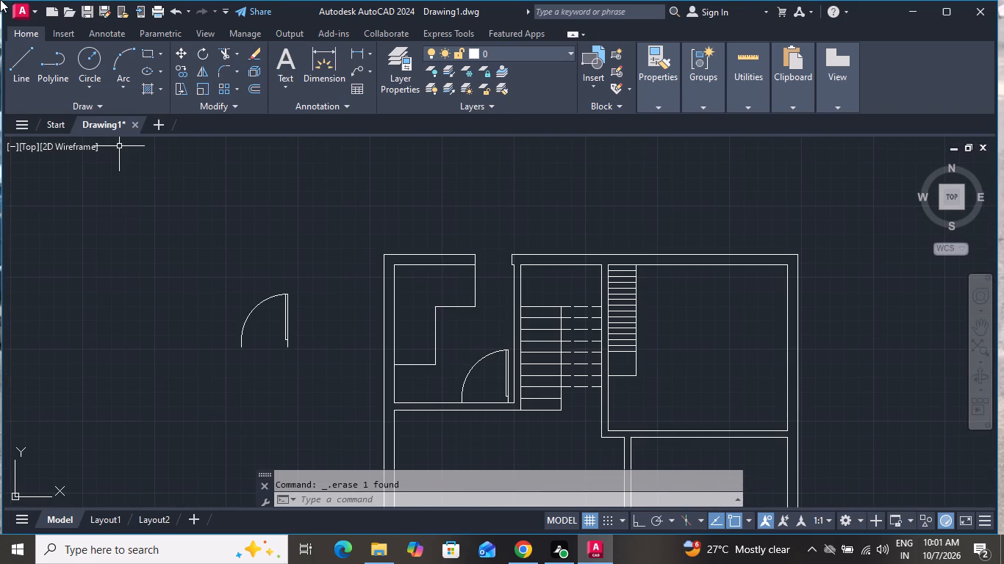
click(31, 90)
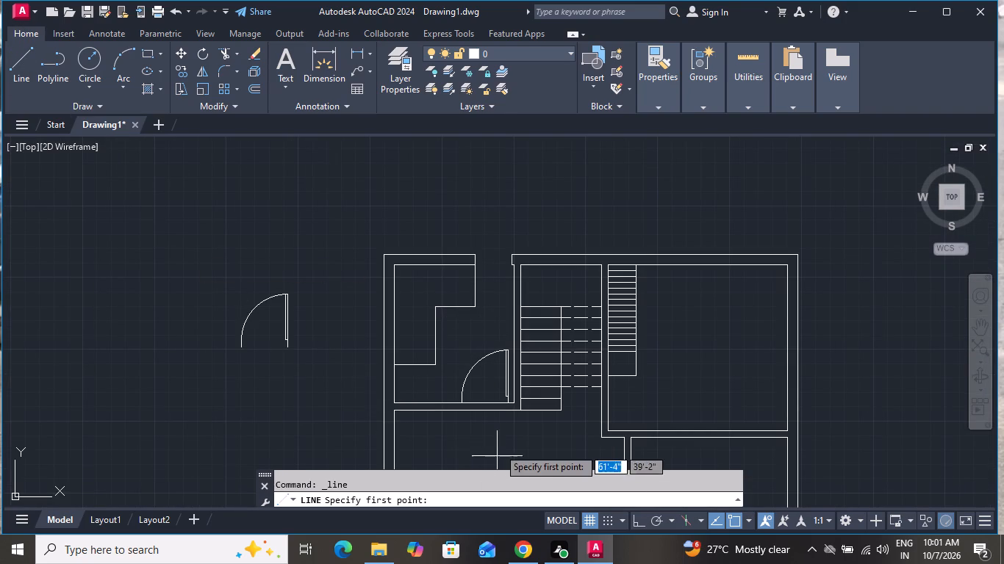
scroll(498, 444, up, 3)
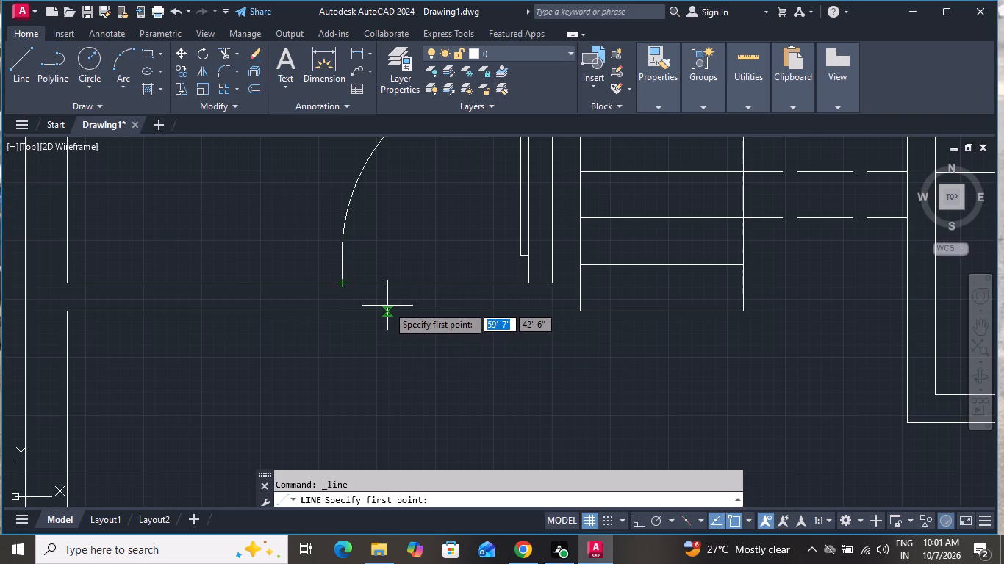
click(342, 285)
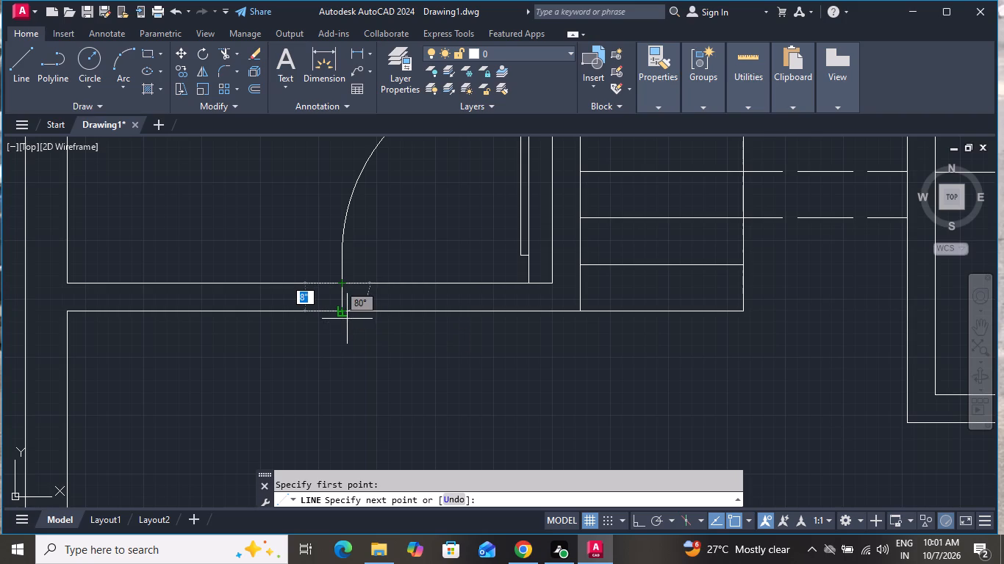
click(343, 314)
right_click(343, 314)
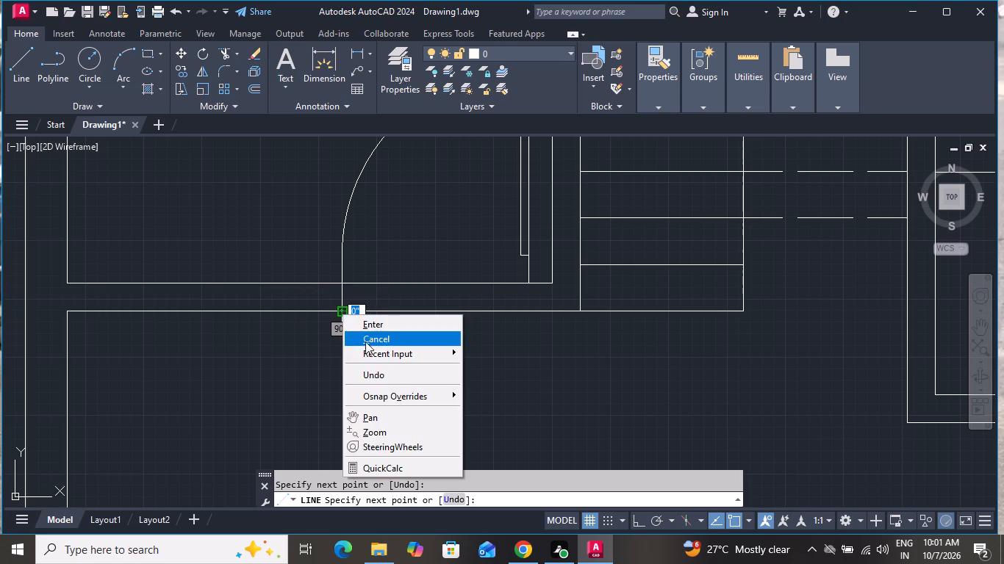
click(368, 344)
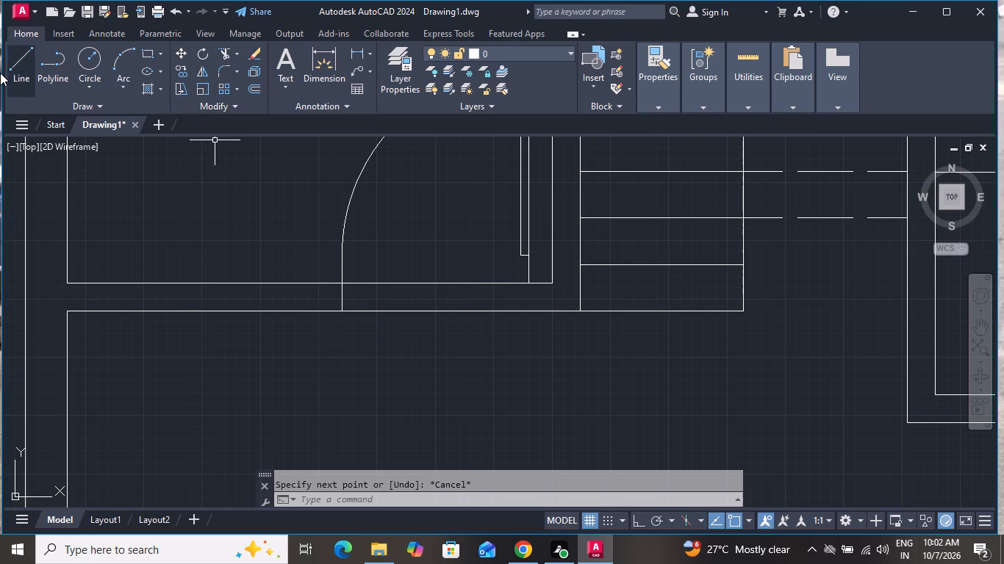
Extend the northwestern room's inner east wall line down to the south face of the room's south wall.
text(ex)
key(space)
key(space)
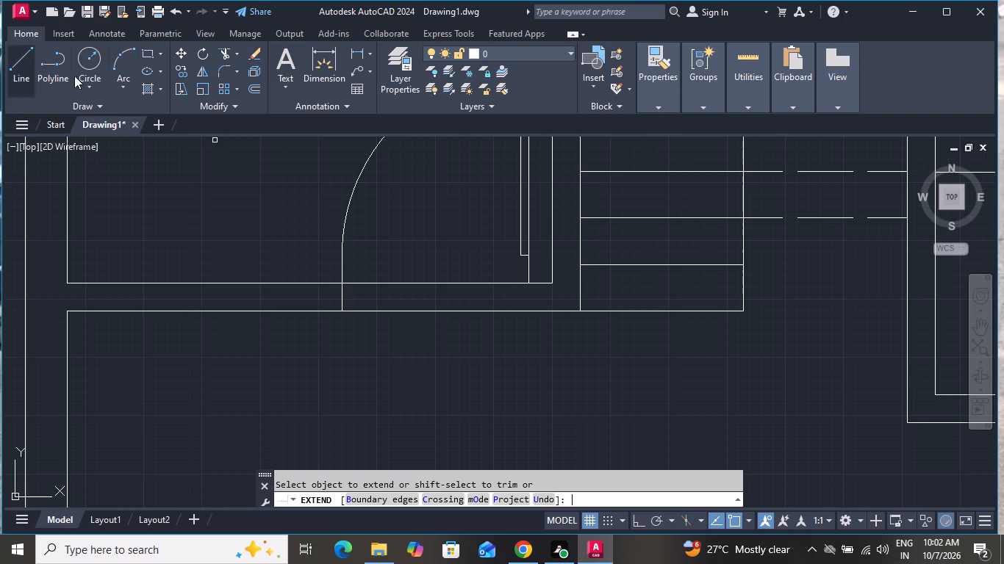
click(551, 267)
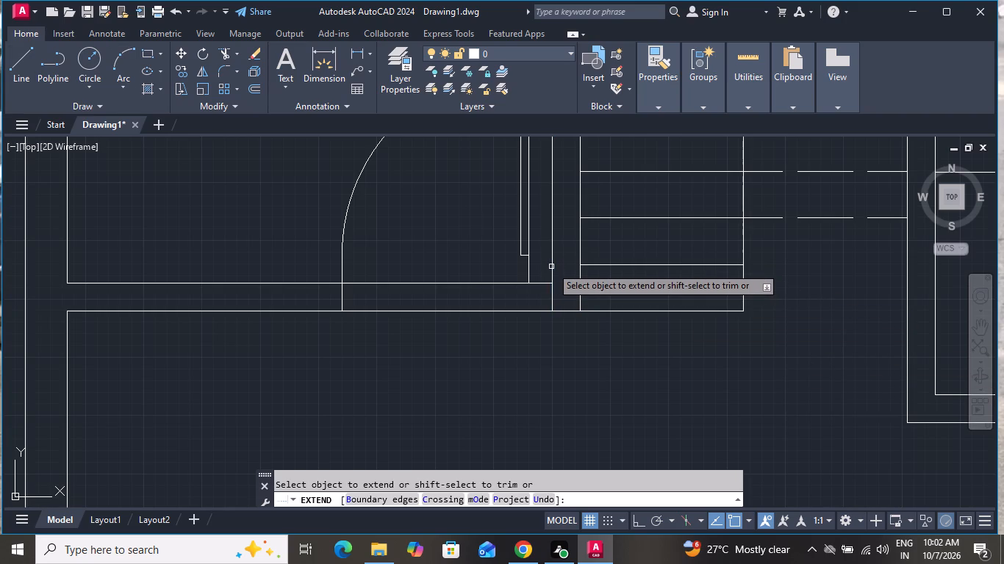
right_click(505, 367)
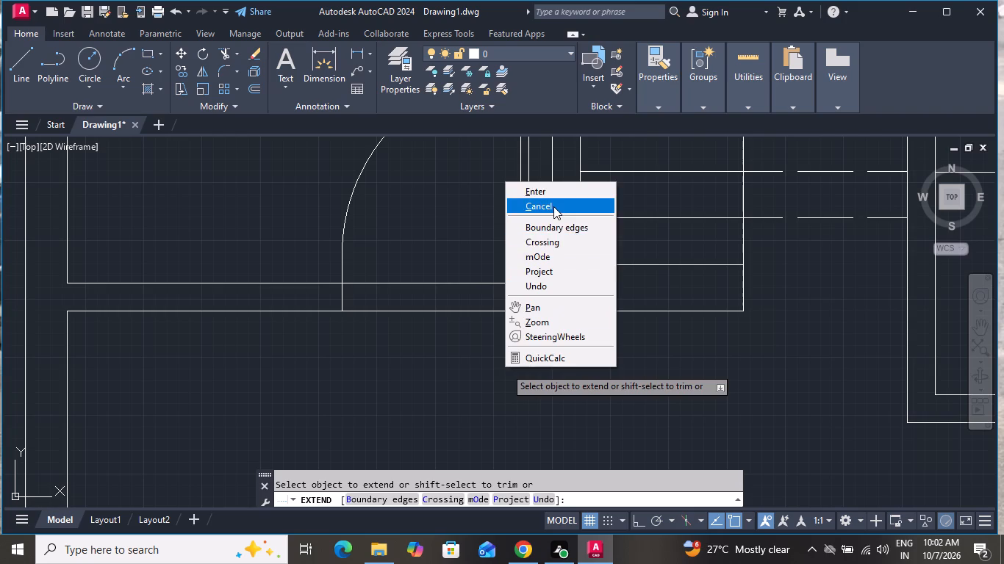
click(553, 206)
Trim both south wall lines of the northwestern room across the door opening, between the west jamb line and the door's hinge side.
text(tr)
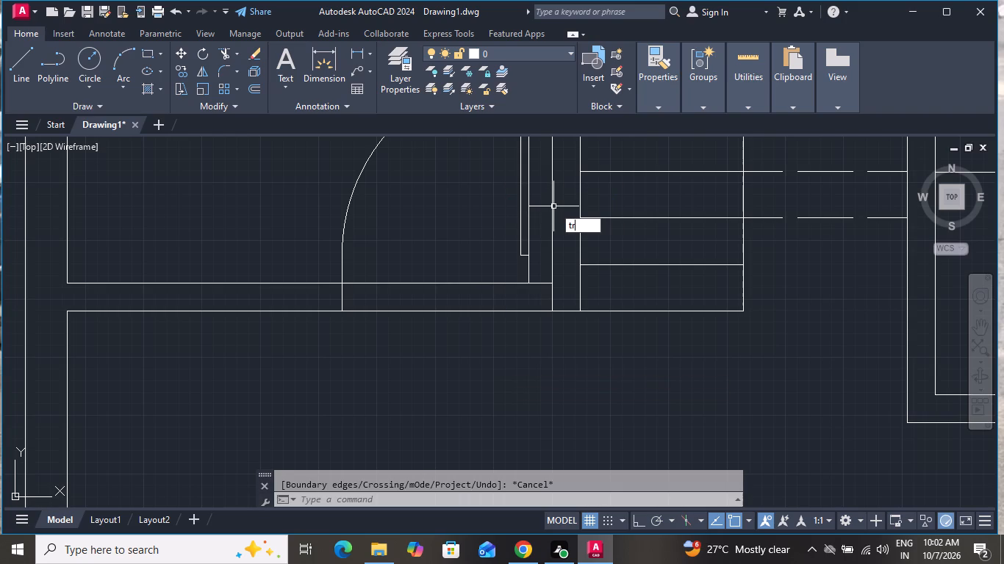
key(space)
key(space)
drag(471, 252, 471, 283)
click(475, 362)
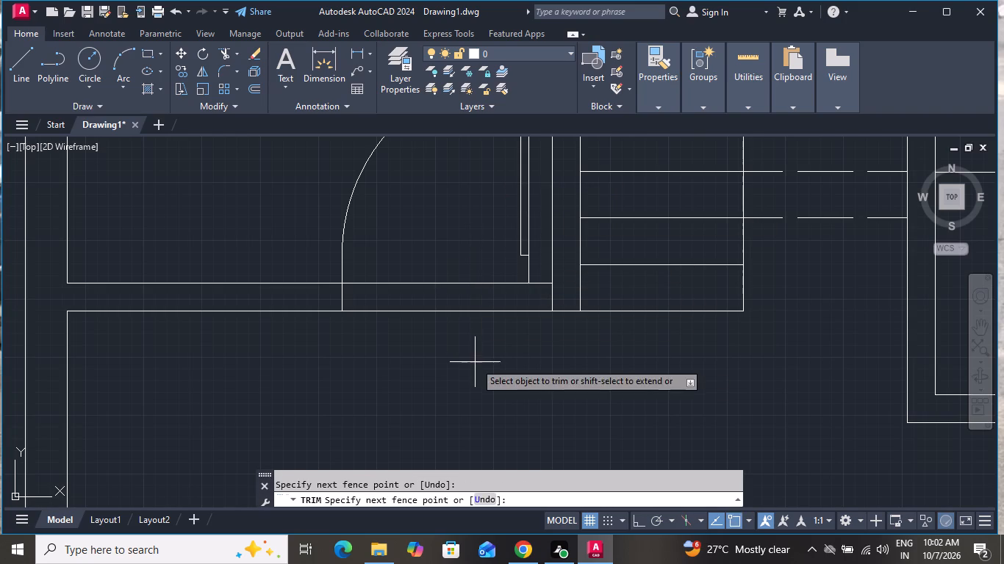
click(456, 231)
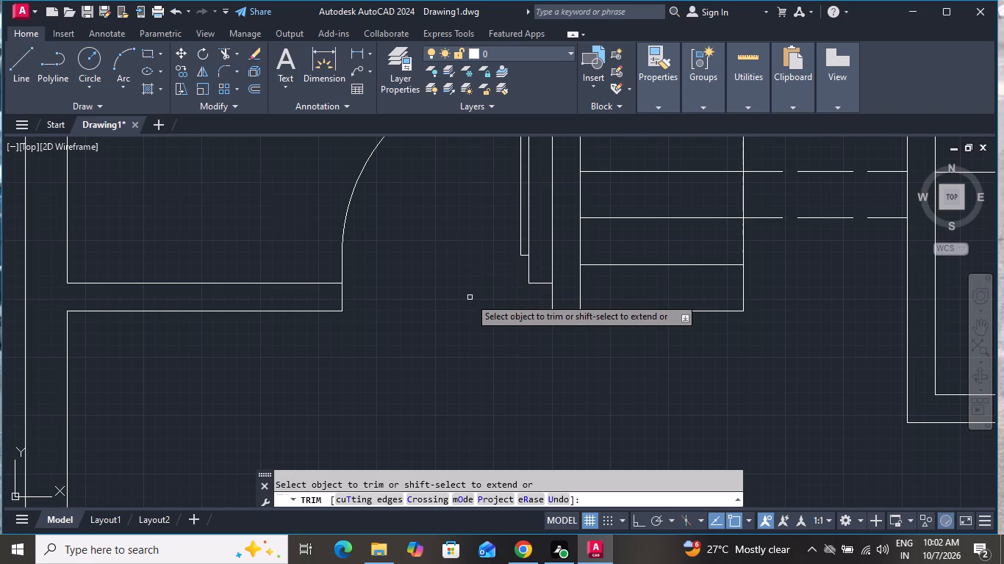
scroll(470, 298, down, 1)
right_click(470, 299)
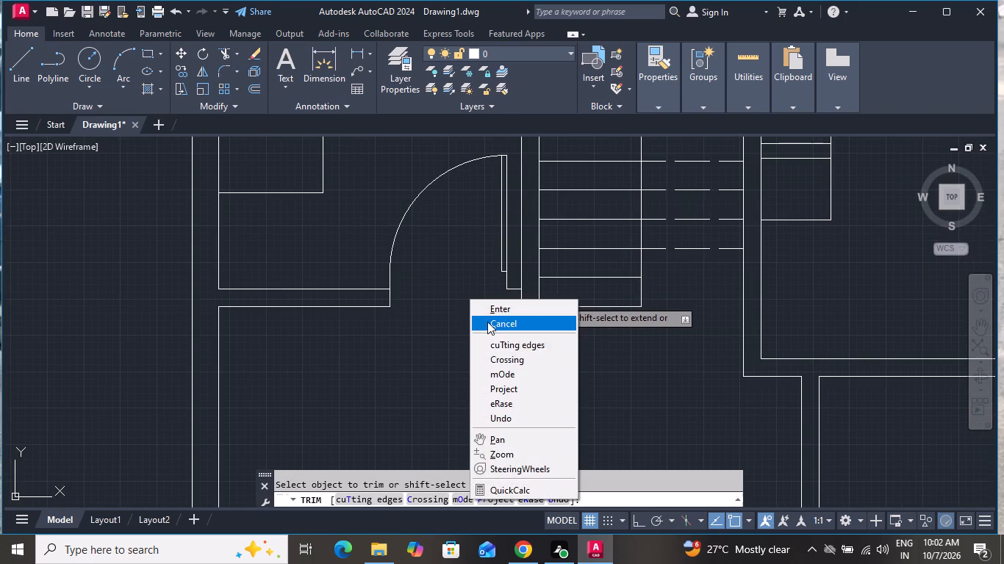
click(487, 322)
With ortho on, rotate the spare door outside the plan 180° about its hinge side's lower end.
scroll(483, 330, up, 1)
scroll(483, 333, down, 5)
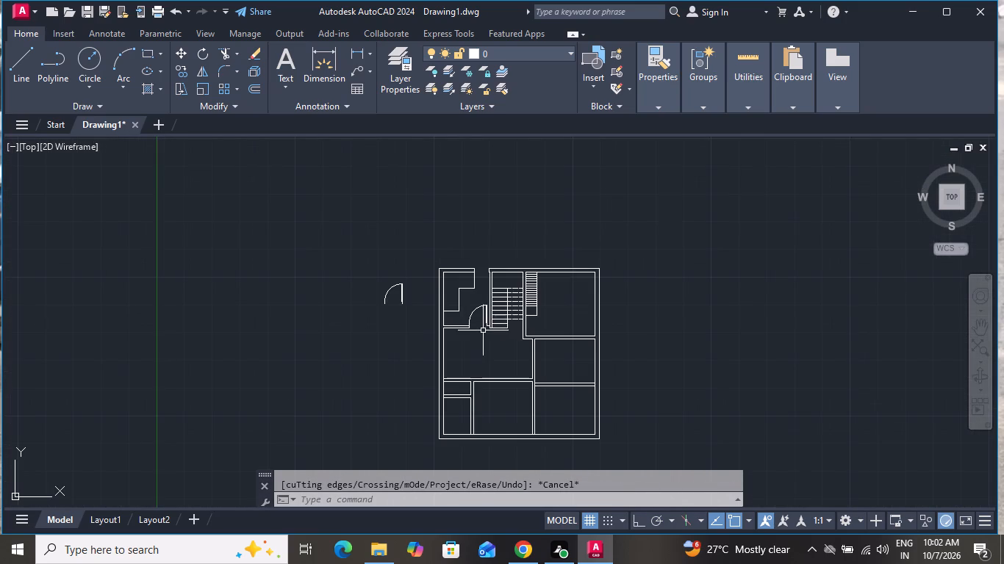
scroll(523, 269, up, 2)
scroll(457, 256, up, 3)
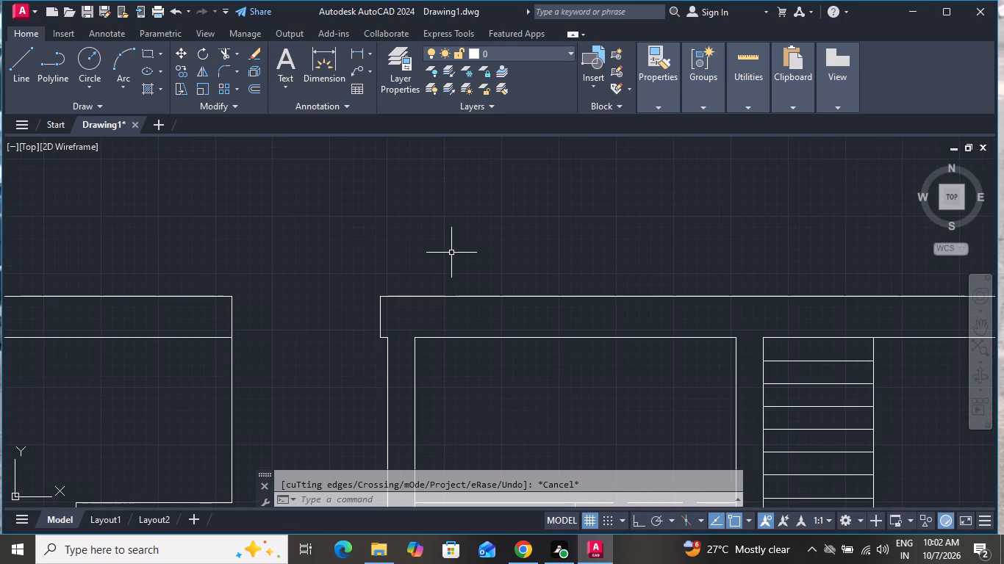
scroll(450, 248, down, 2)
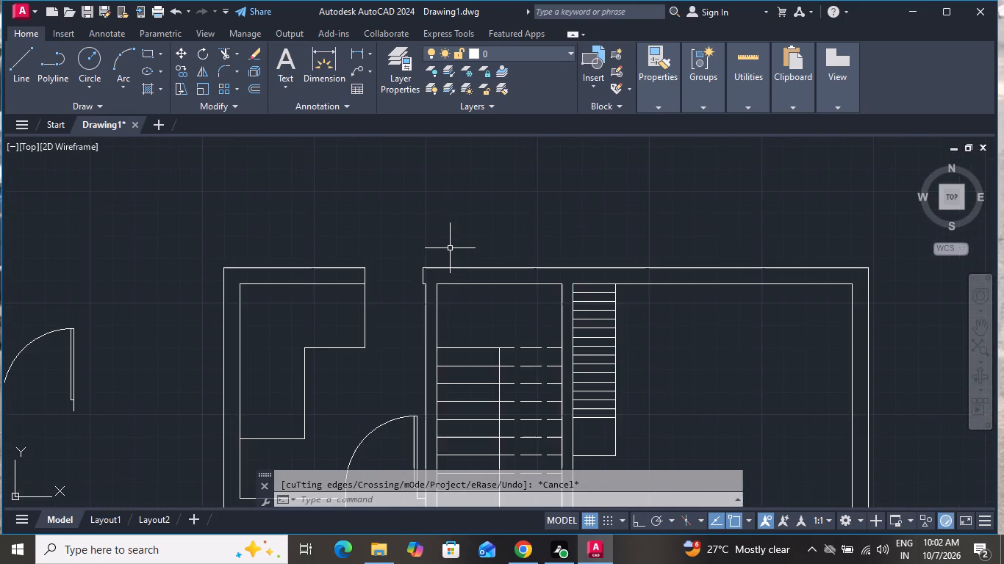
scroll(450, 248, down, 3)
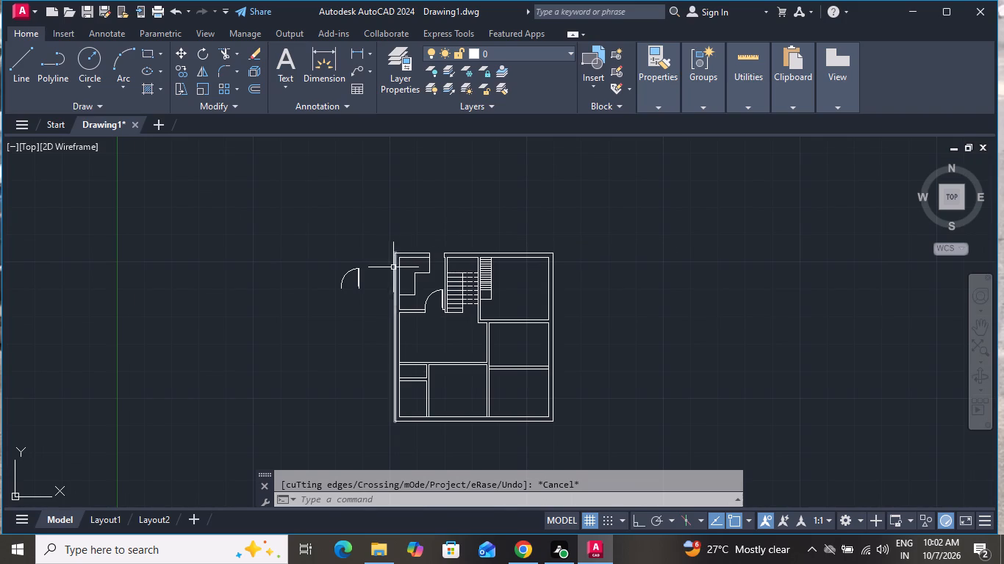
scroll(376, 269, up, 2)
click(365, 250)
click(247, 317)
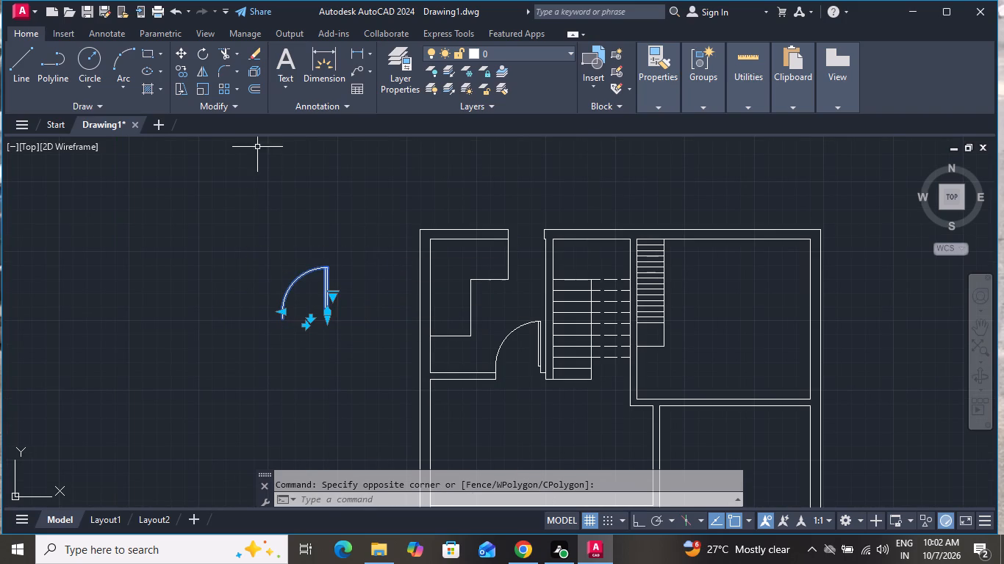
click(202, 56)
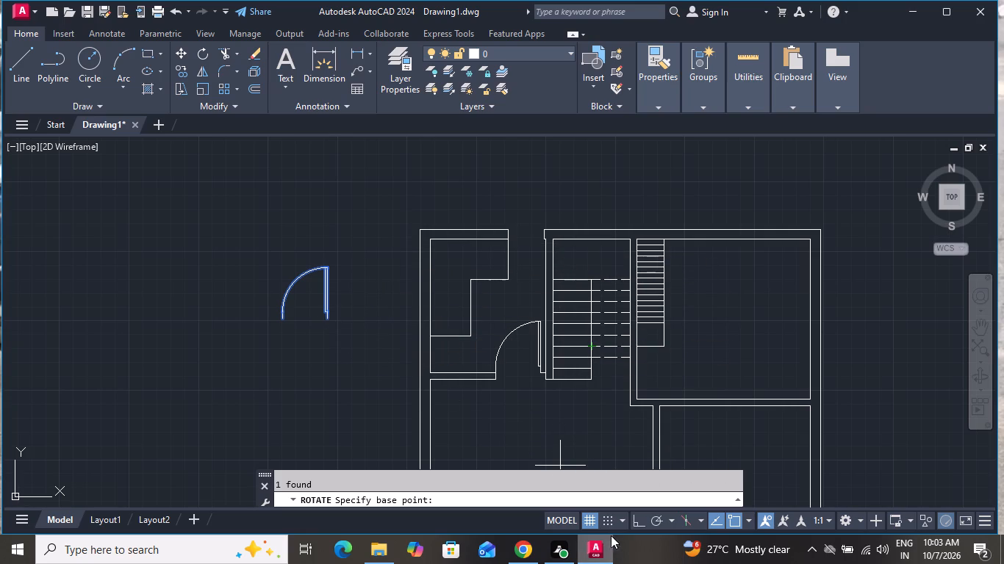
click(639, 523)
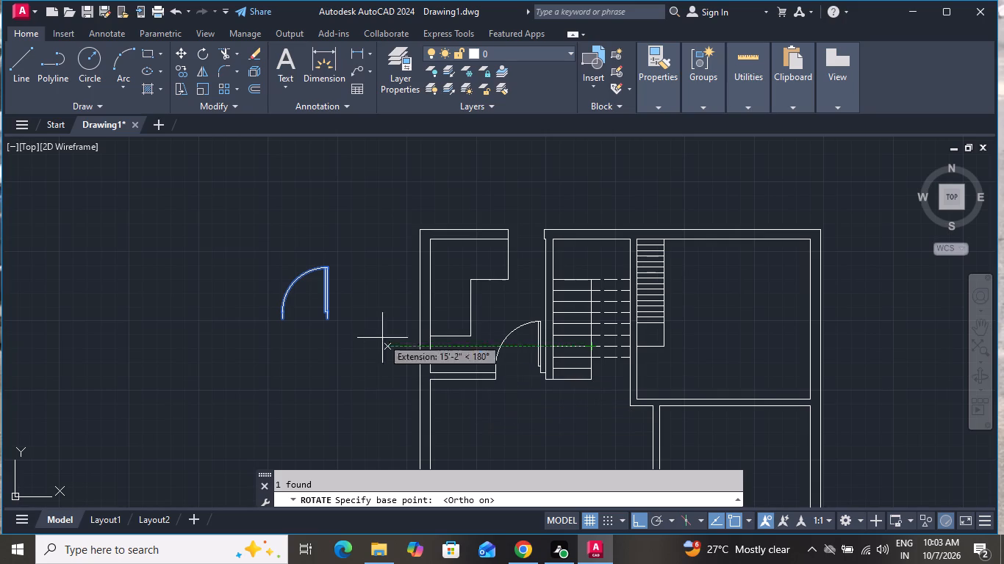
click(324, 319)
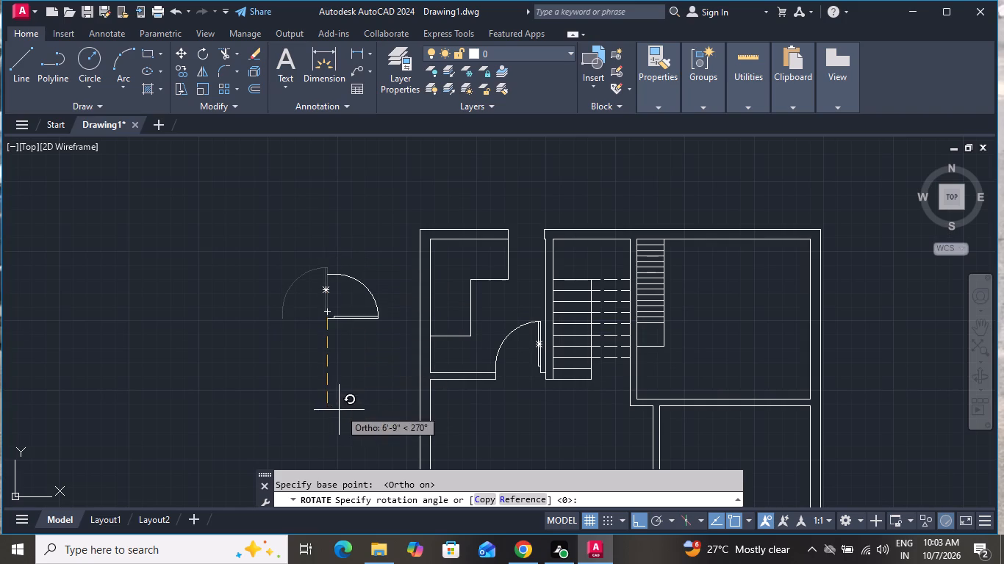
click(241, 383)
Mirror the rotated spare door about a vertical line through its hinge side's upper end, erasing the source door.
click(371, 330)
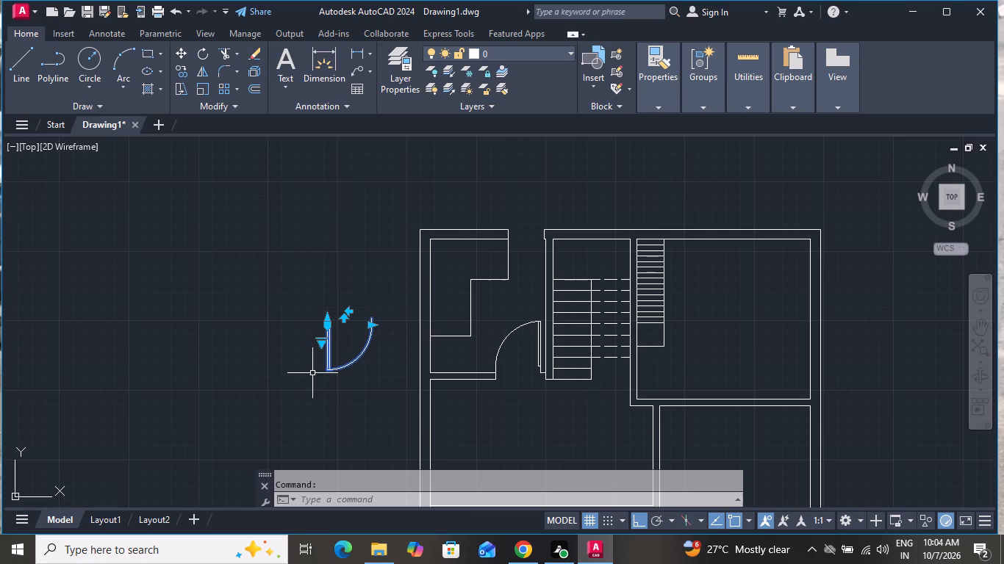
text(mi)
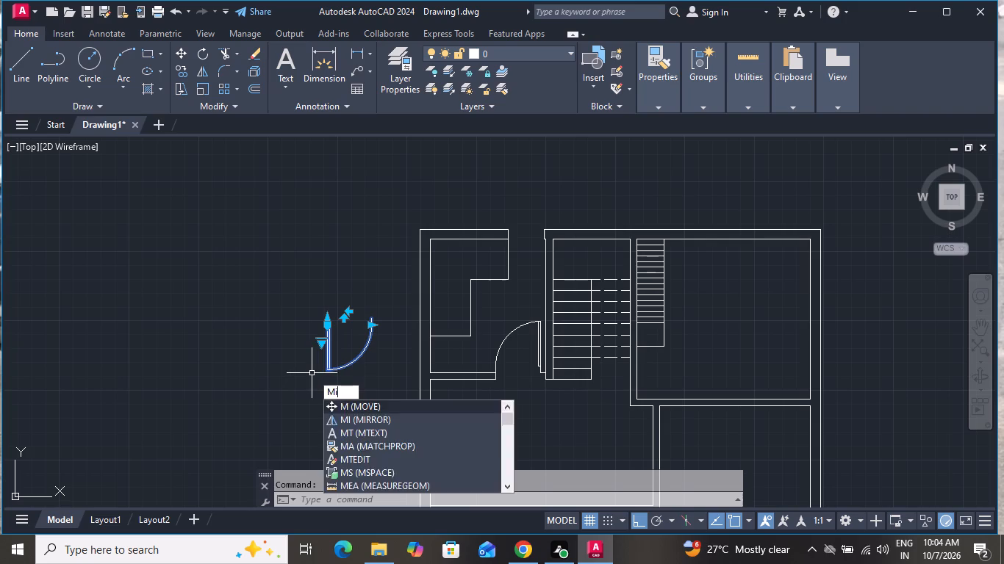
key(space)
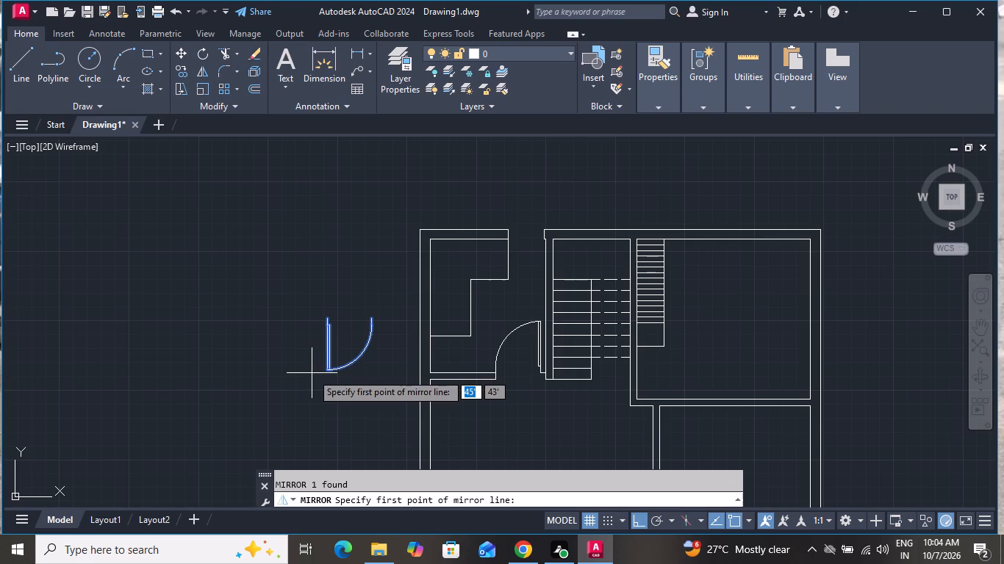
click(329, 317)
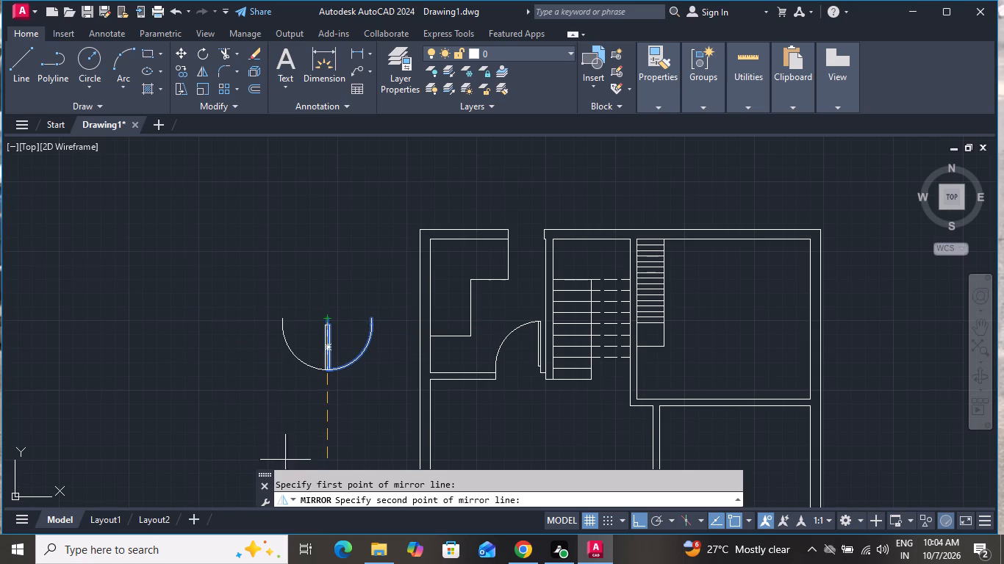
click(377, 466)
drag(426, 505, 377, 466)
With ortho off, move the spare door by its hinge side's upper end to the inner corner of the north wall opening's east jamb.
click(332, 325)
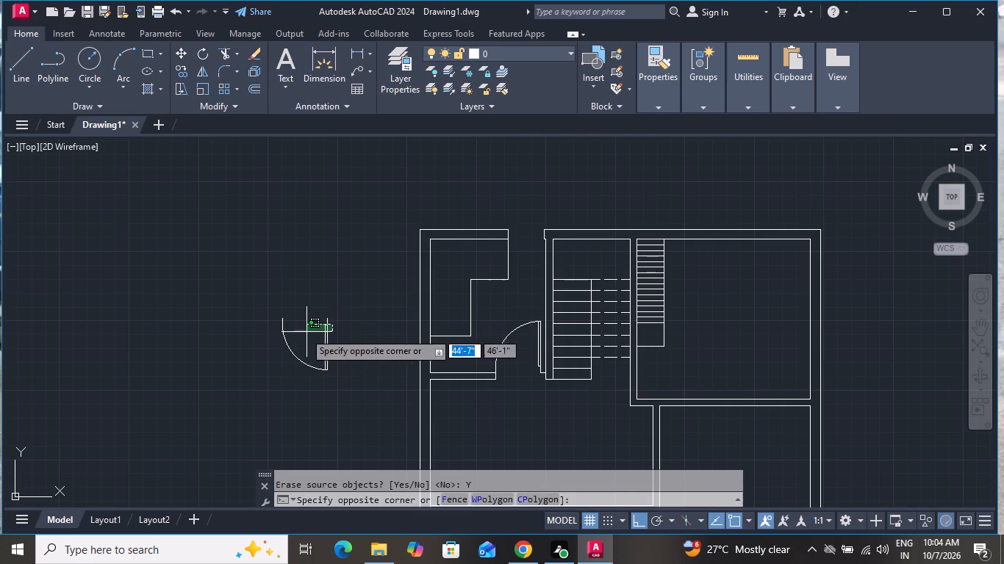
click(298, 336)
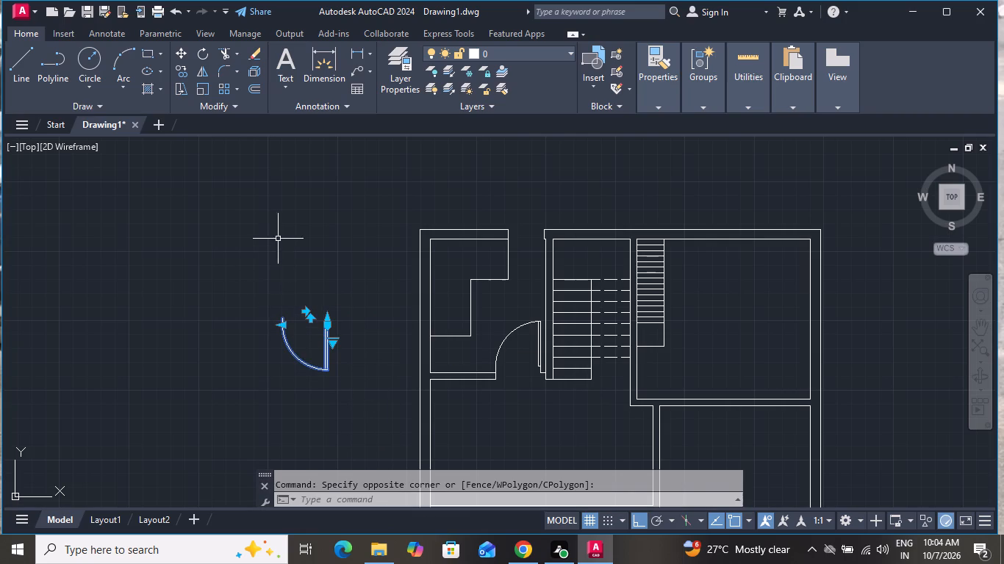
click(179, 52)
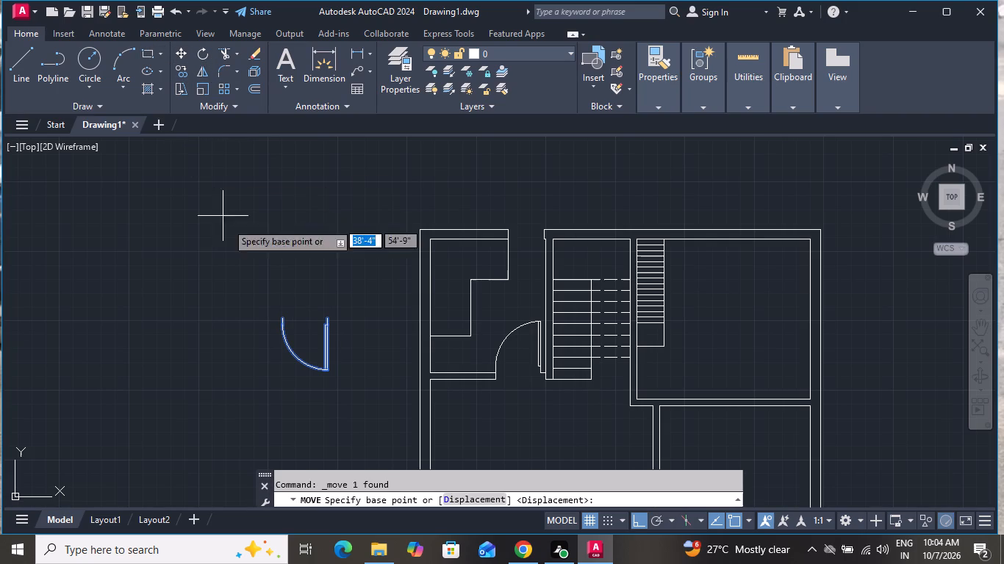
scroll(330, 319, up, 4)
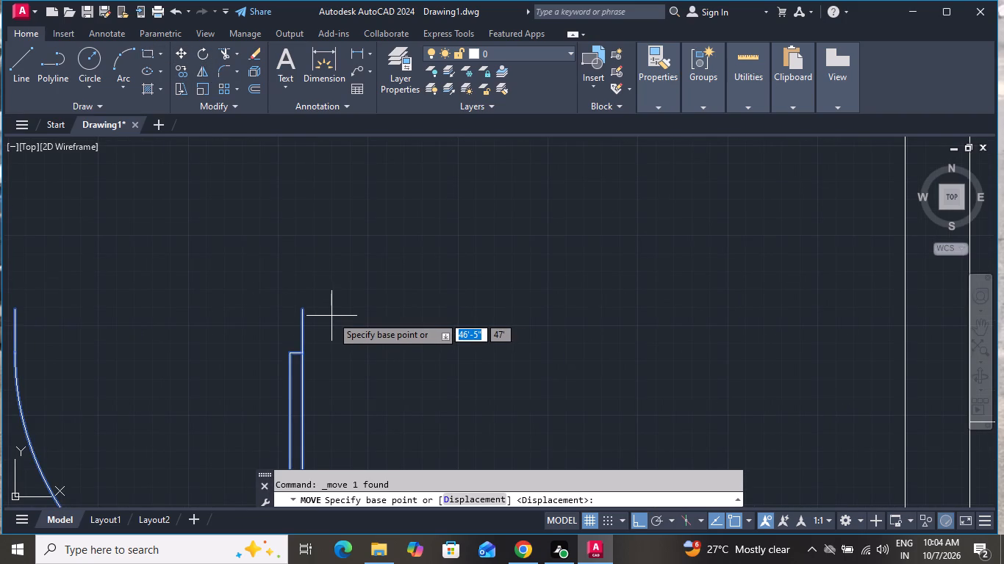
click(298, 307)
scroll(373, 261, up, 1)
scroll(373, 261, down, 1)
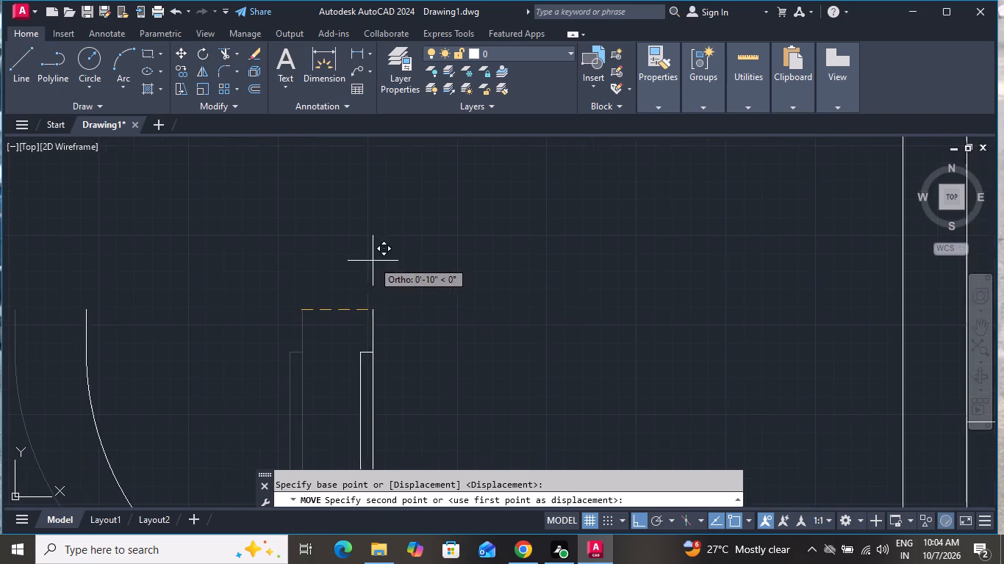
scroll(373, 260, down, 4)
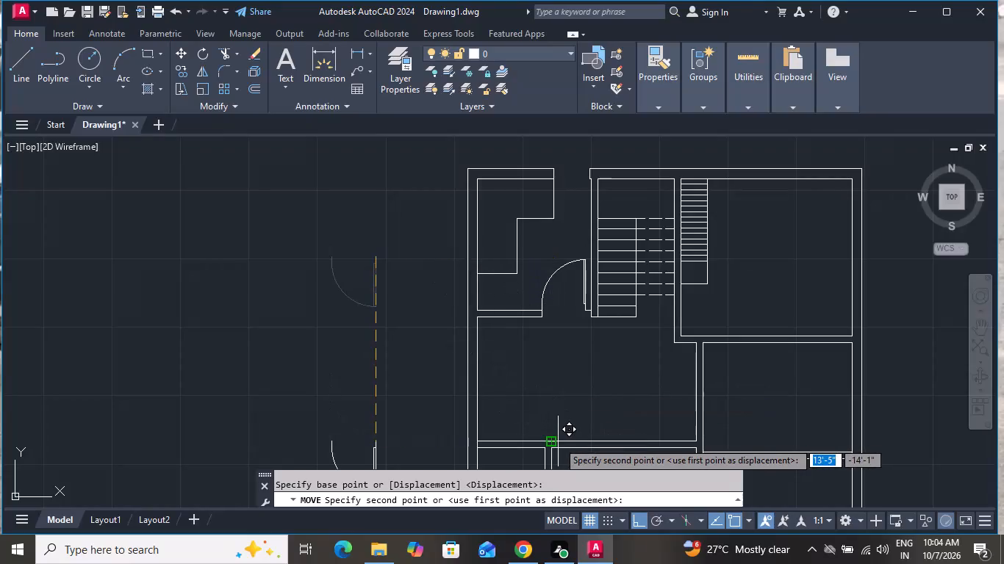
click(643, 515)
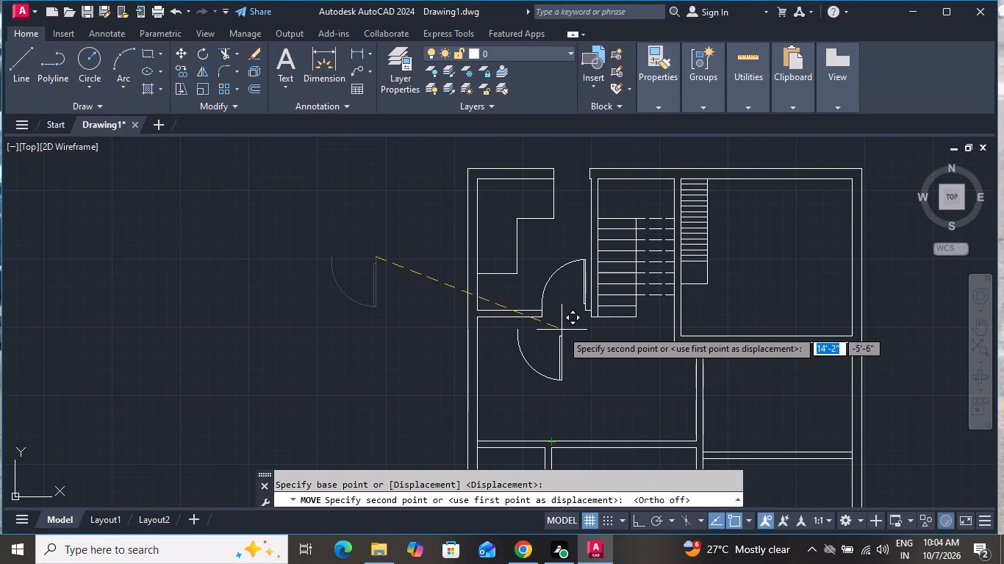
scroll(565, 289, up, 2)
scroll(567, 279, down, 2)
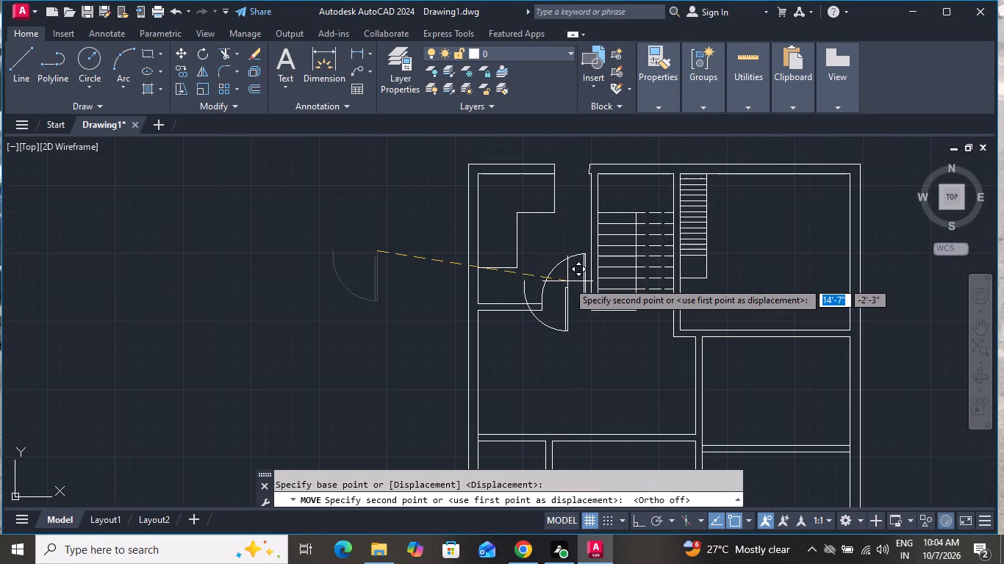
scroll(585, 184, up, 3)
scroll(585, 184, down, 1)
scroll(585, 184, up, 1)
scroll(585, 184, down, 2)
scroll(592, 159, up, 5)
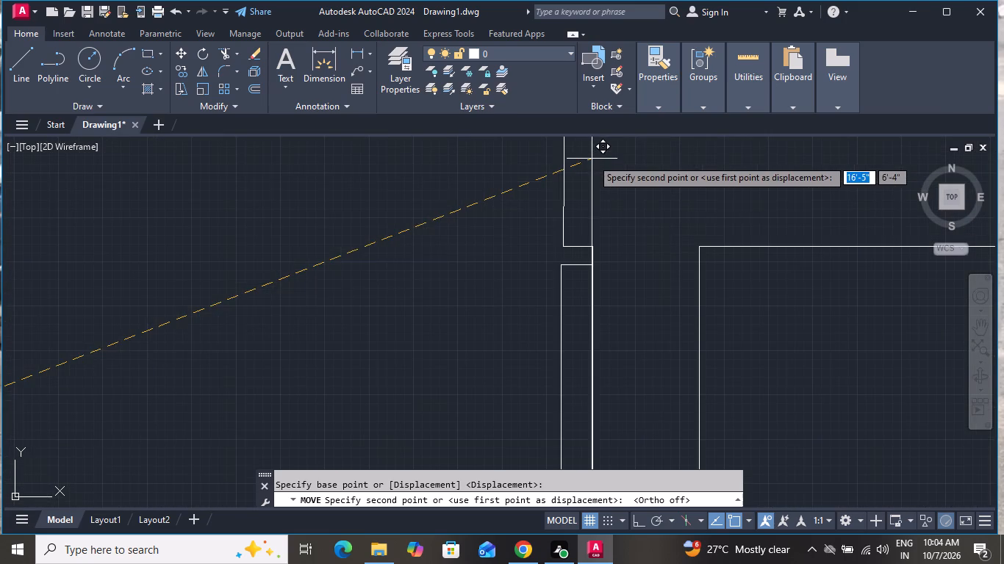
click(563, 248)
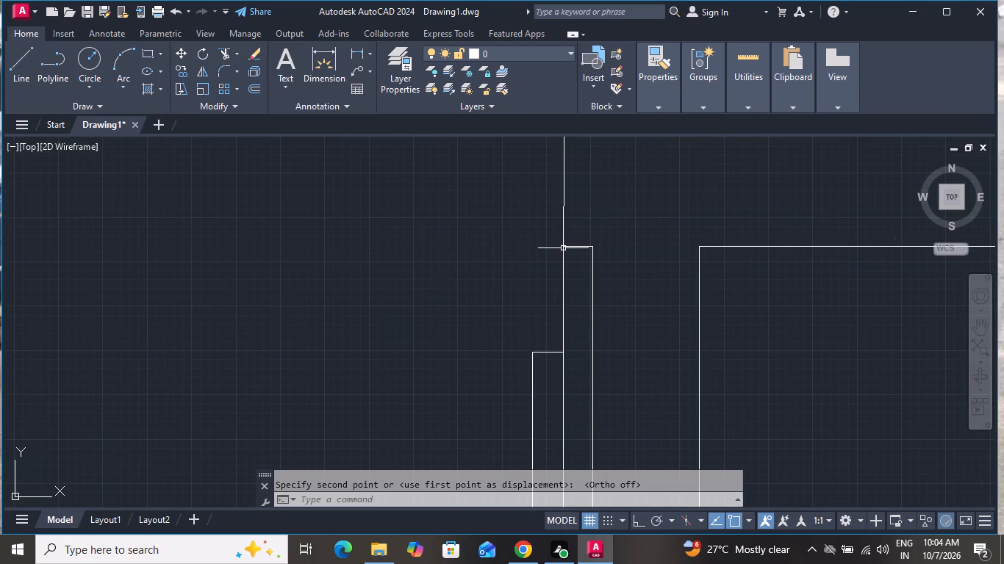
Draw a vertical jamb line across the north wall, from the upper end of the door swing arc to the outer wall line.
scroll(539, 250, down, 2)
scroll(539, 252, up, 1)
scroll(539, 252, down, 3)
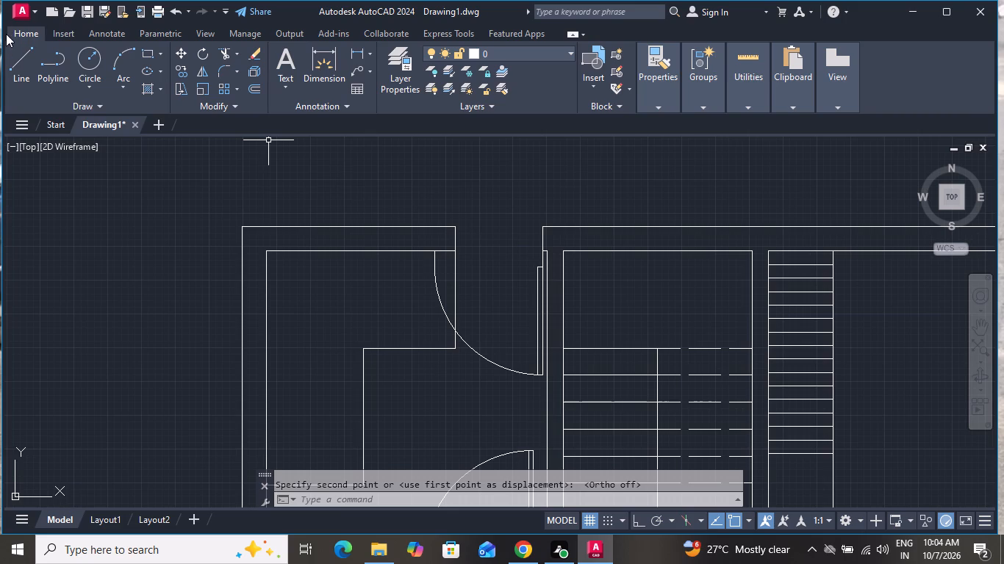
click(24, 65)
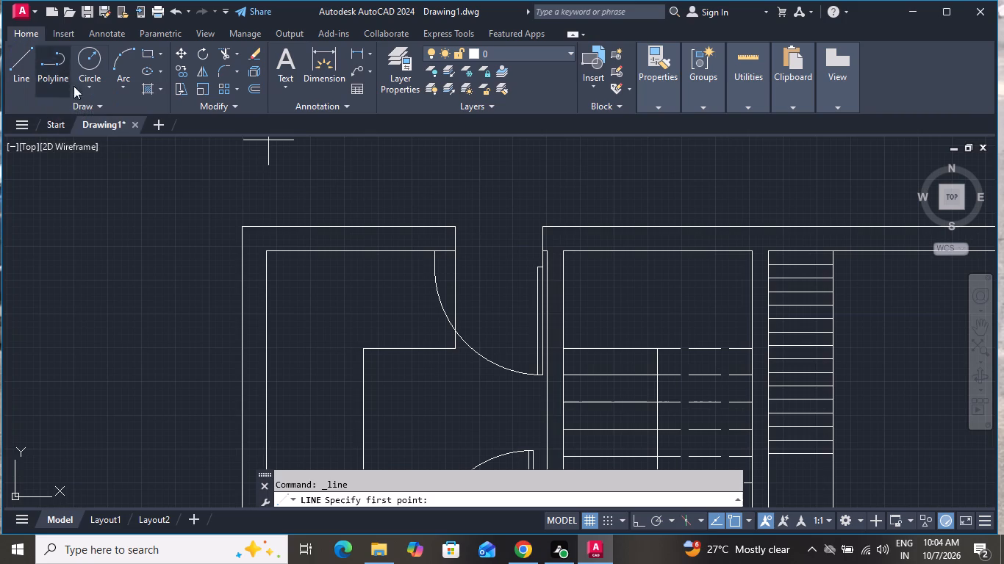
scroll(289, 231, up, 3)
scroll(324, 223, down, 2)
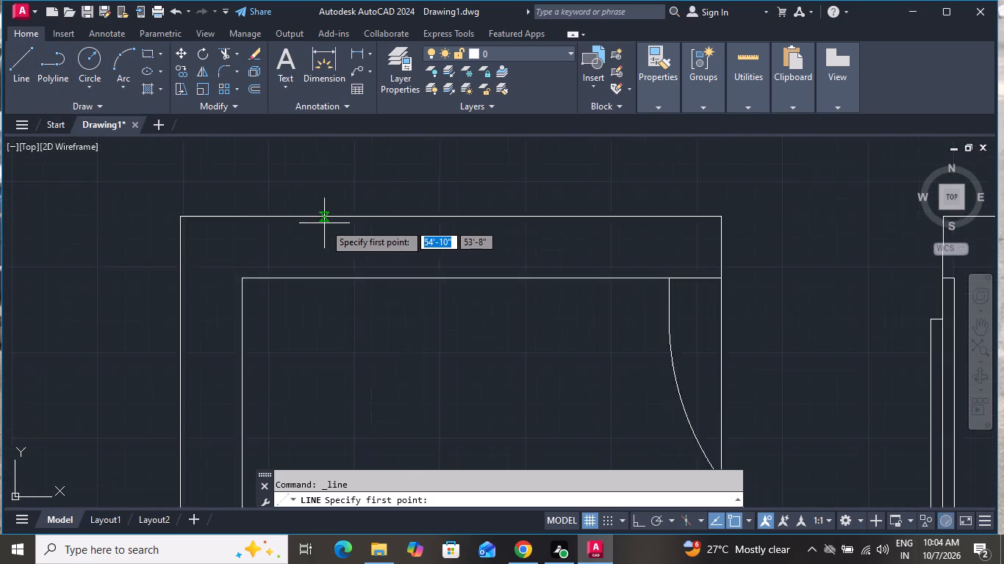
scroll(324, 223, down, 1)
scroll(365, 226, up, 2)
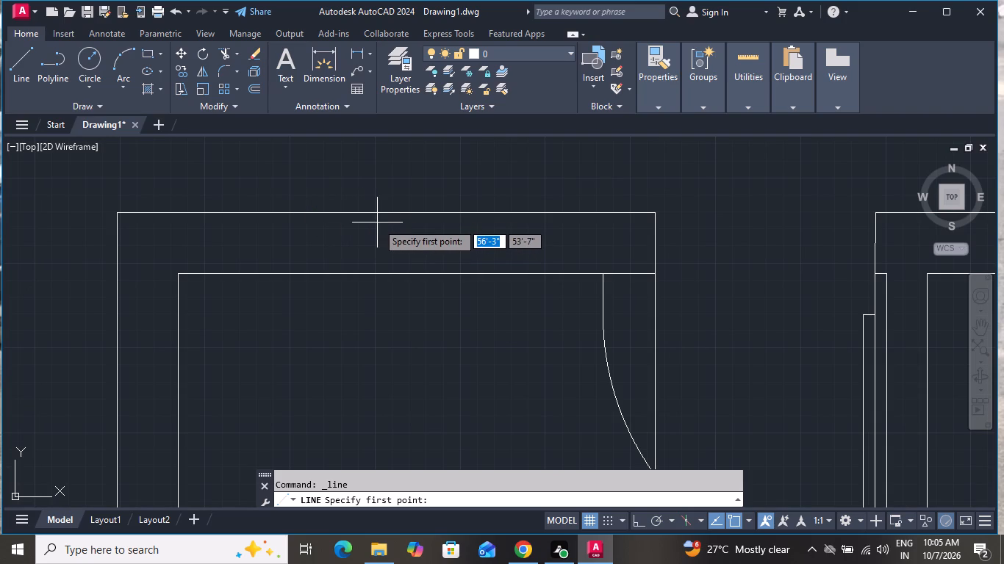
scroll(379, 226, down, 5)
scroll(429, 245, up, 1)
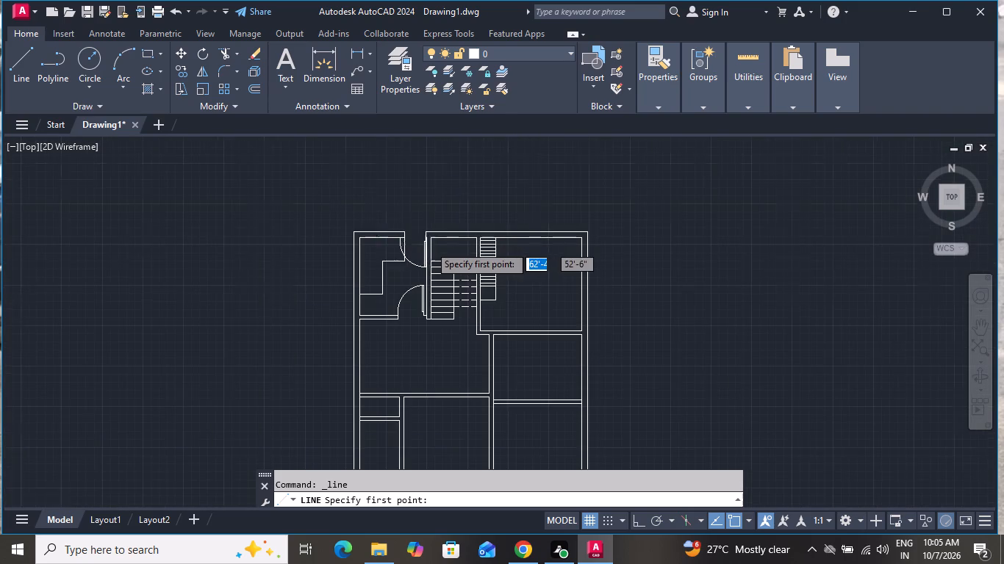
scroll(429, 245, up, 1)
scroll(370, 203, up, 3)
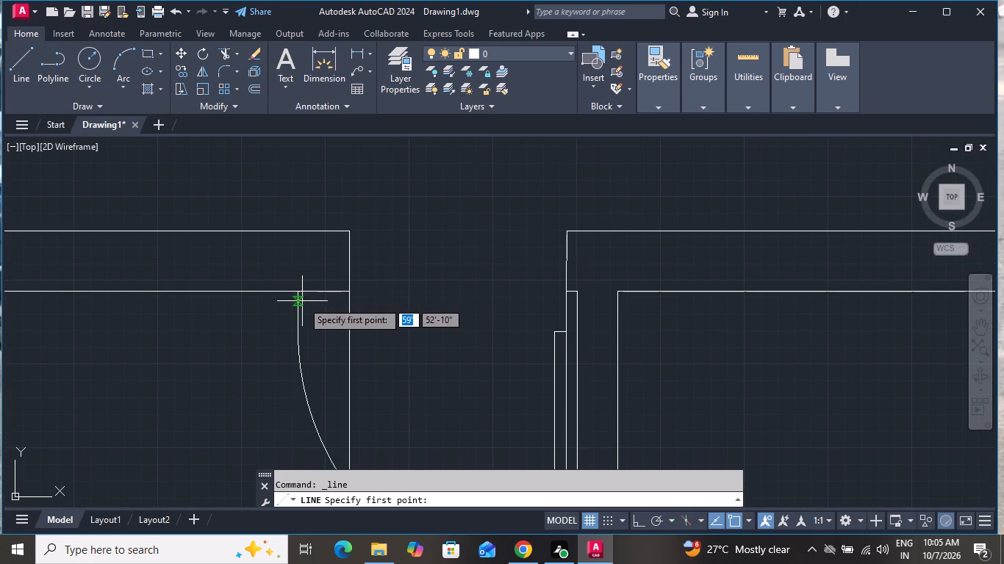
click(298, 286)
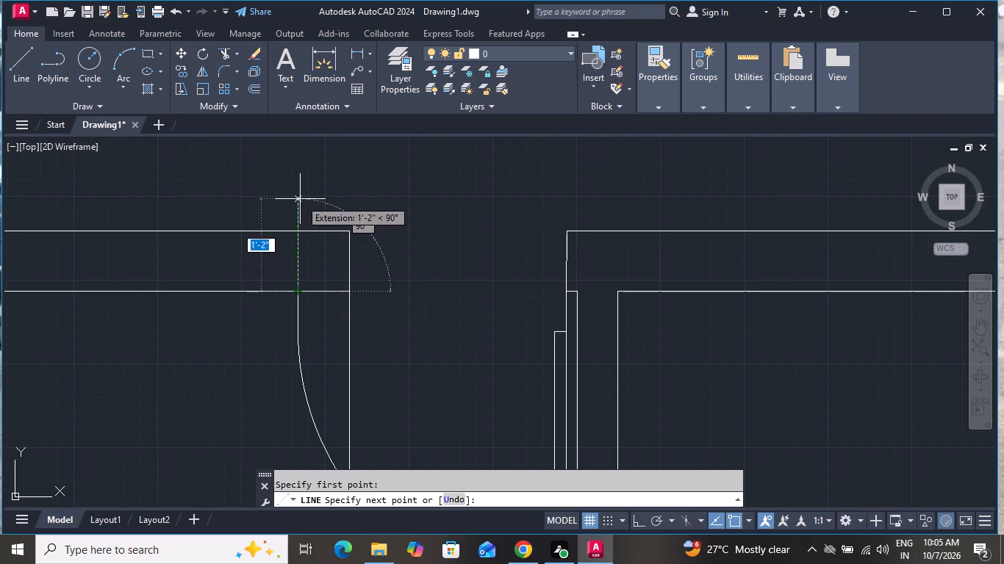
click(301, 232)
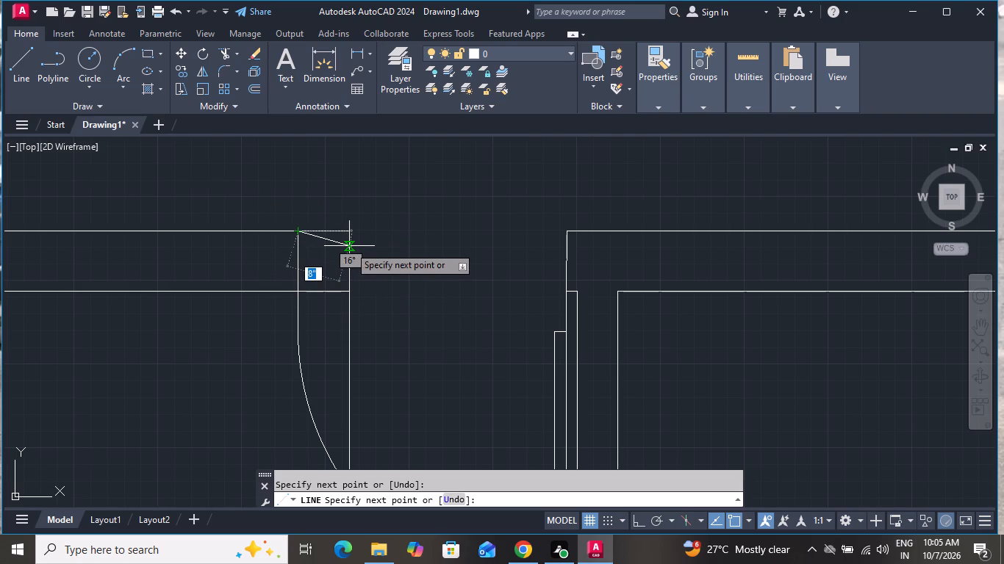
key(grave)
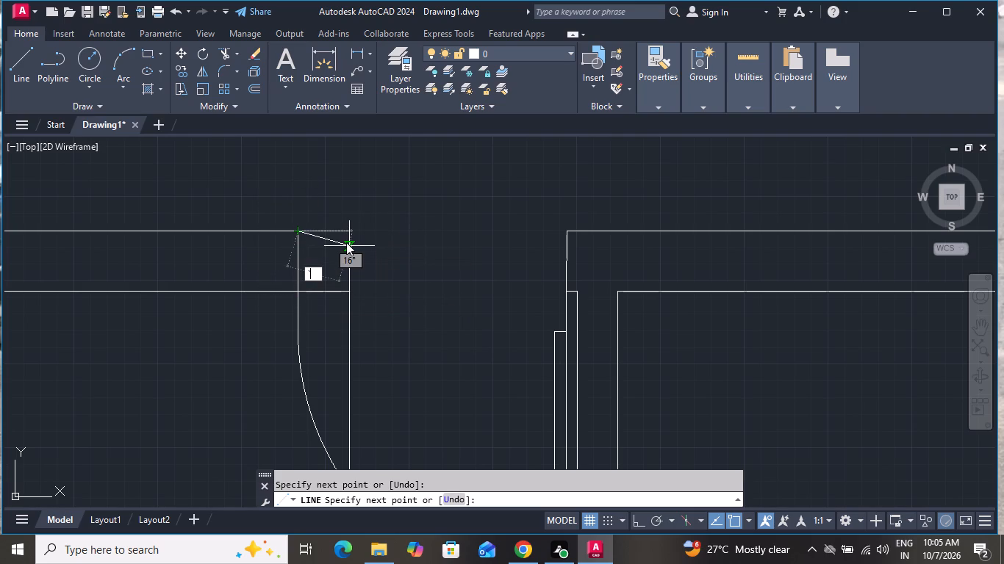
key(Escape)
key(Escape)
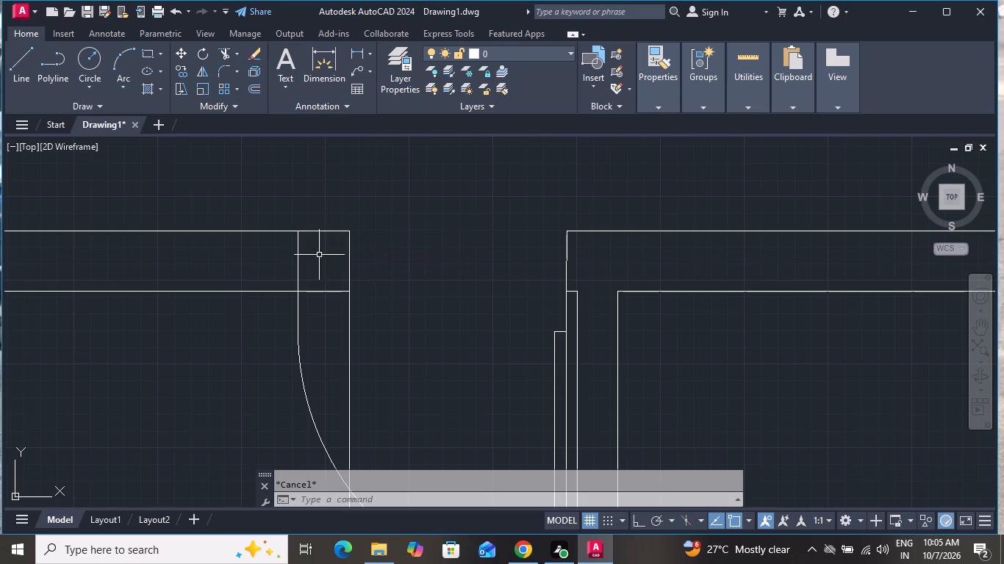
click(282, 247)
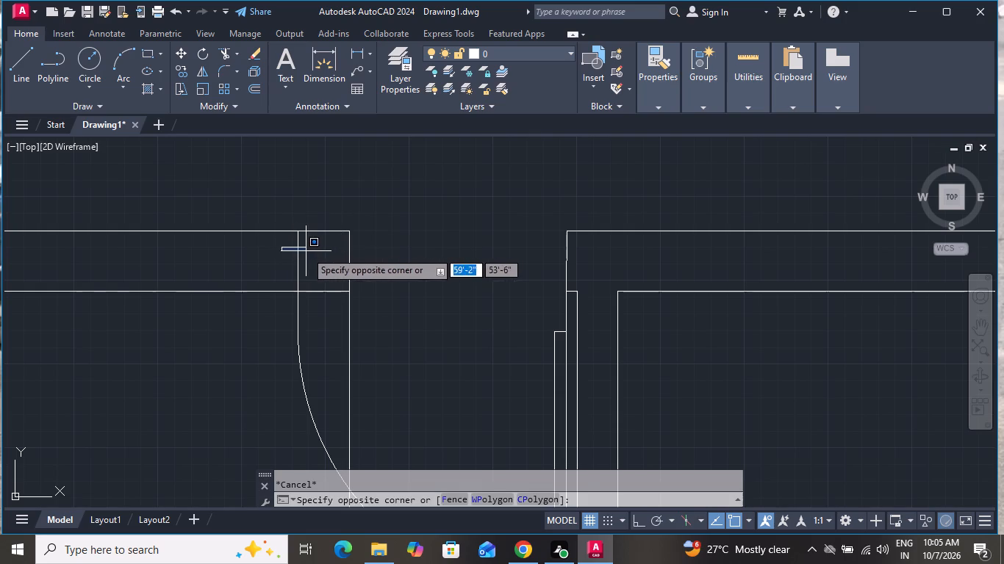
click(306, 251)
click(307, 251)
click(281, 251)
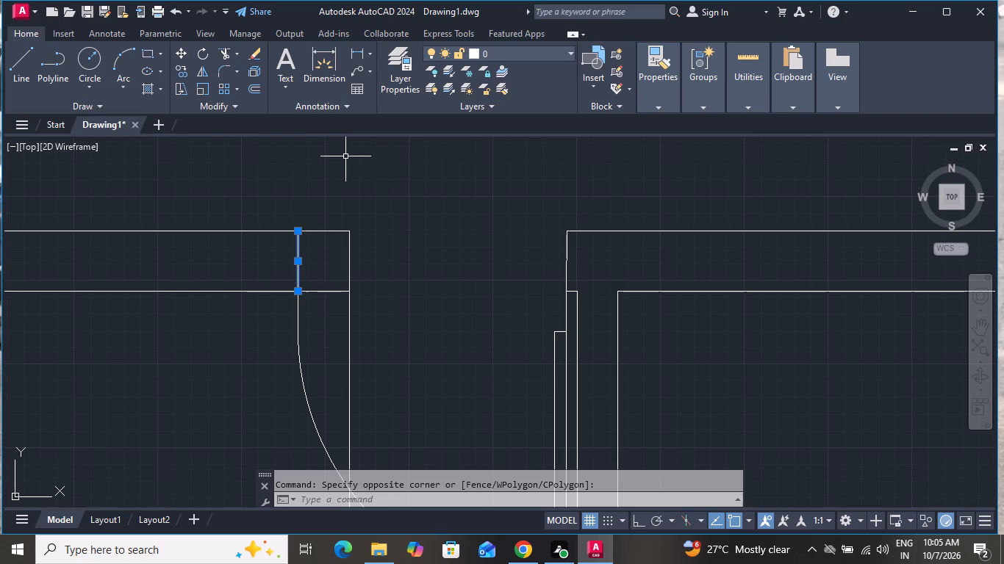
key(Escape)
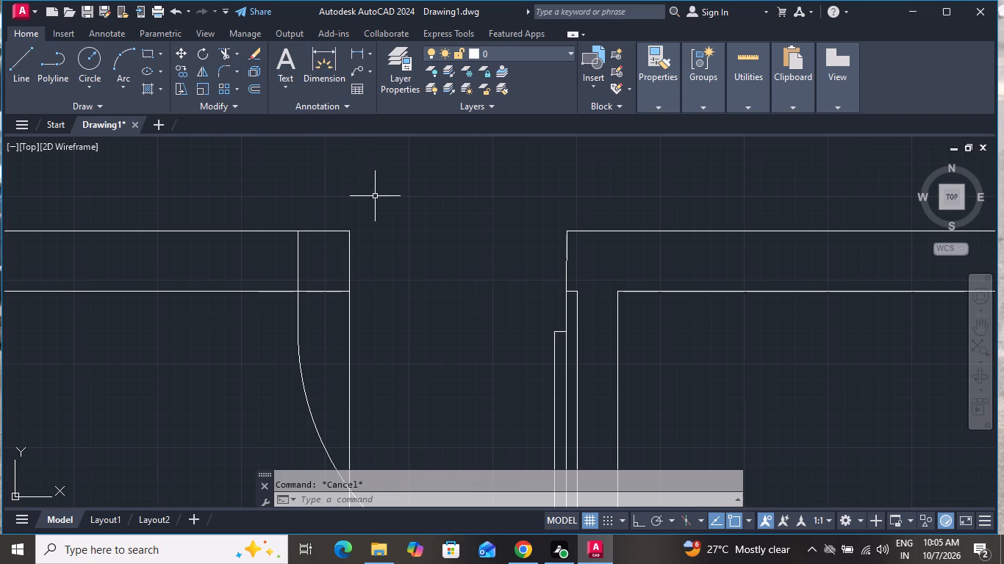
Trim both north wall lines between the new and old west jamb lines, and trim the old jamb line down to the door swing.
scroll(377, 201, down, 3)
scroll(379, 209, up, 3)
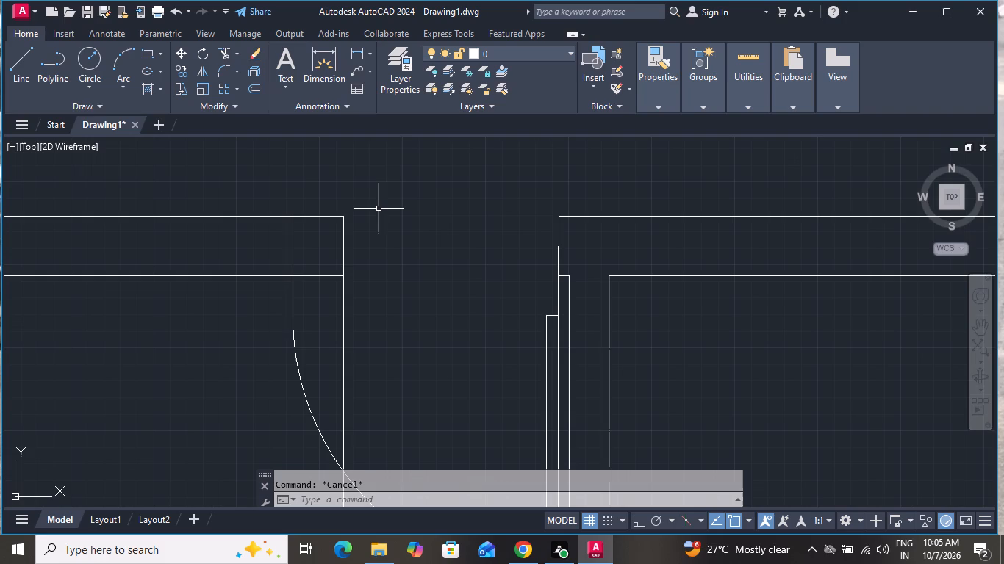
key(t)
key(r)
key(space)
key(space)
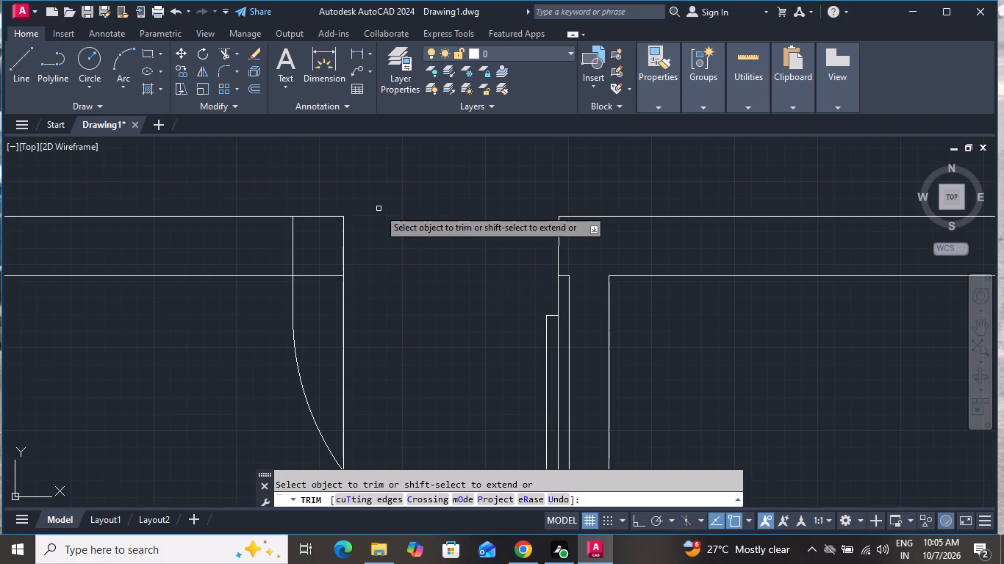
click(322, 204)
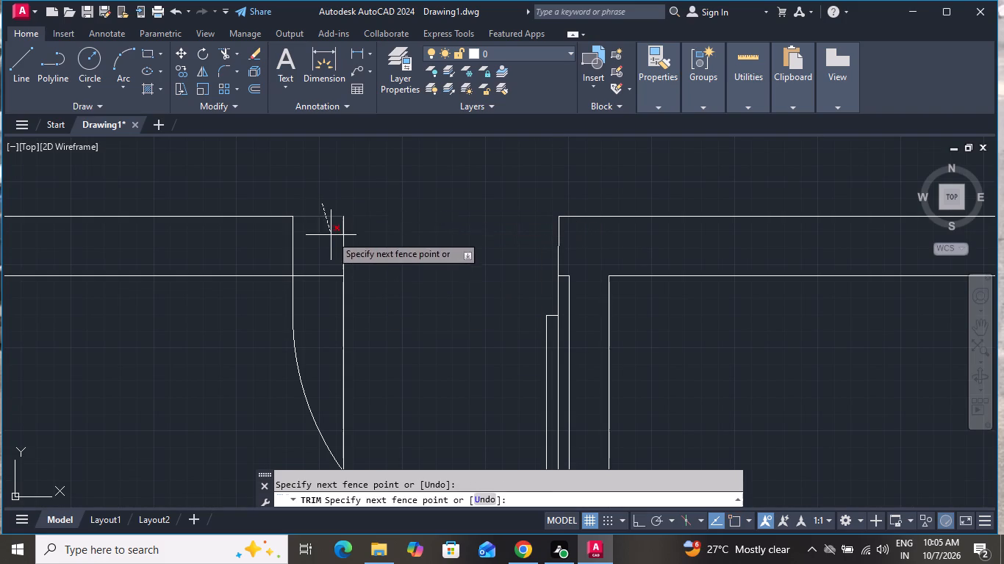
click(325, 281)
click(318, 256)
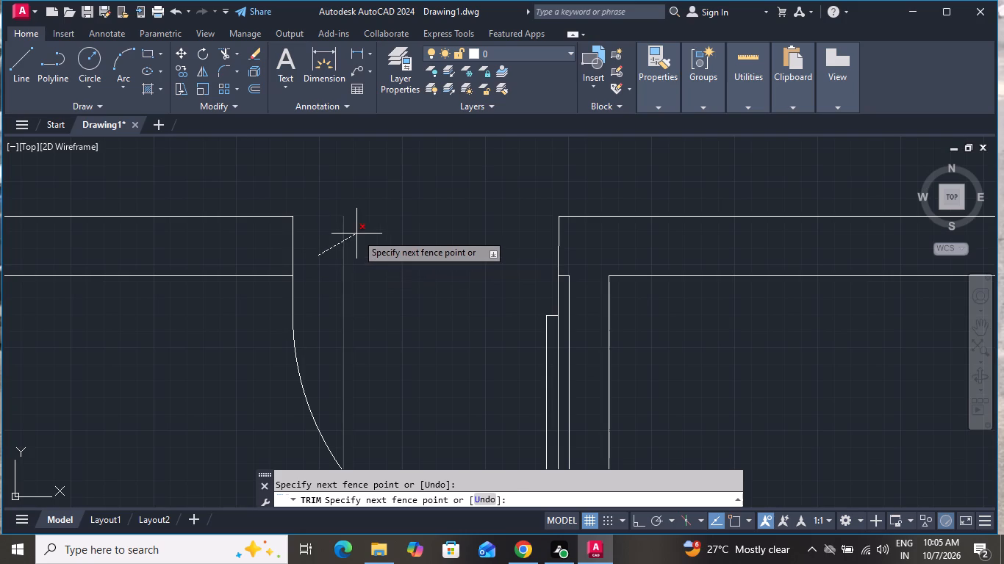
click(356, 234)
scroll(357, 230, down, 2)
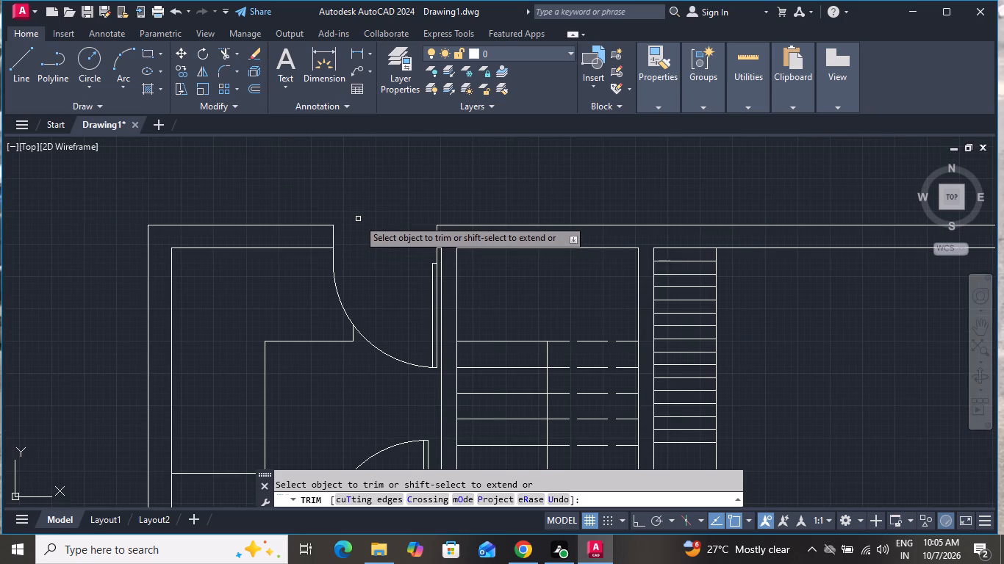
right_click(417, 202)
click(421, 212)
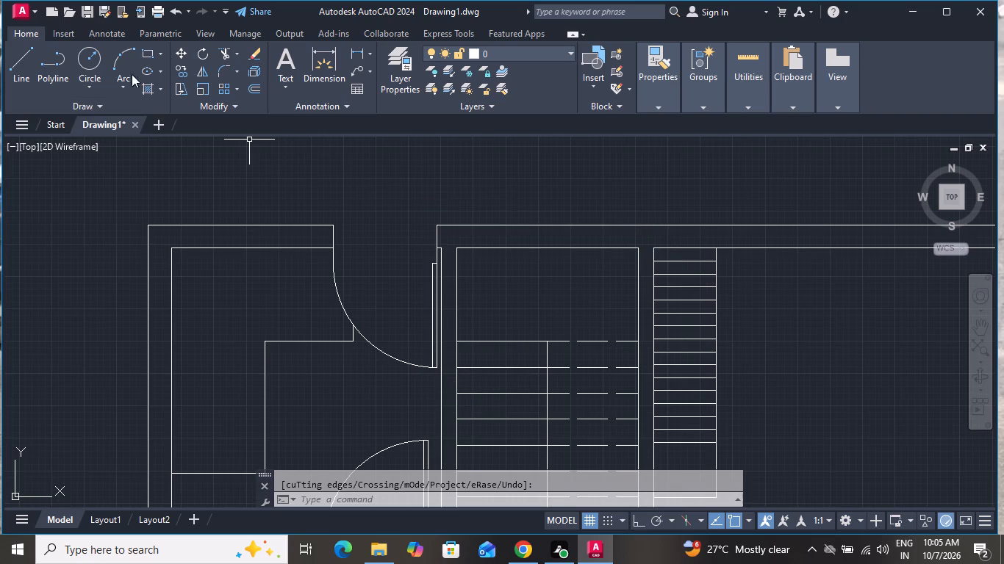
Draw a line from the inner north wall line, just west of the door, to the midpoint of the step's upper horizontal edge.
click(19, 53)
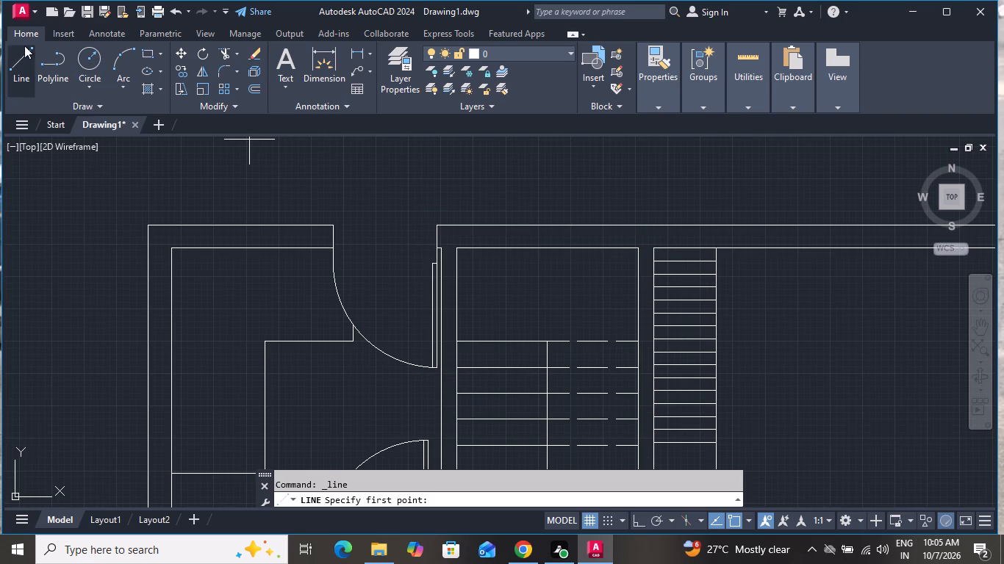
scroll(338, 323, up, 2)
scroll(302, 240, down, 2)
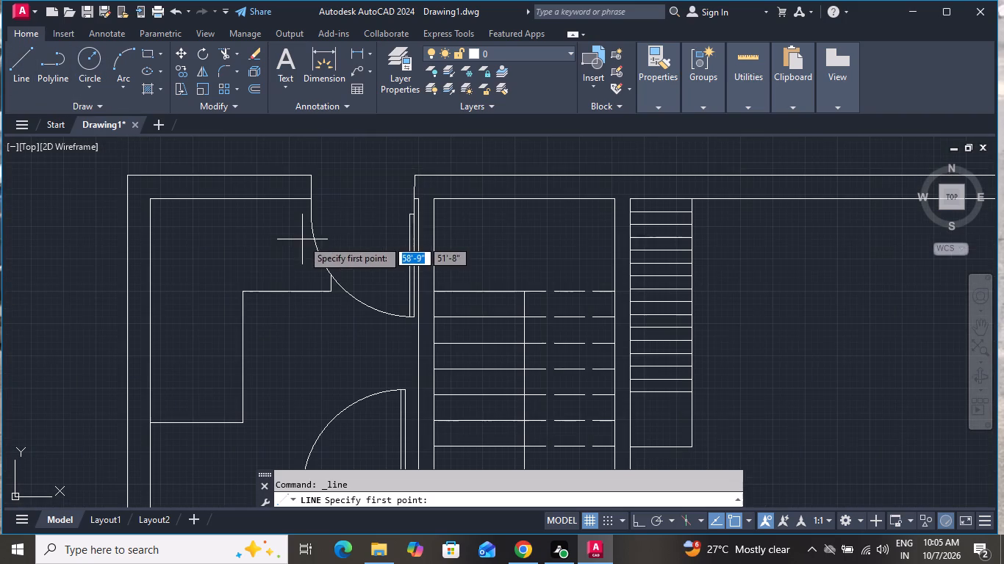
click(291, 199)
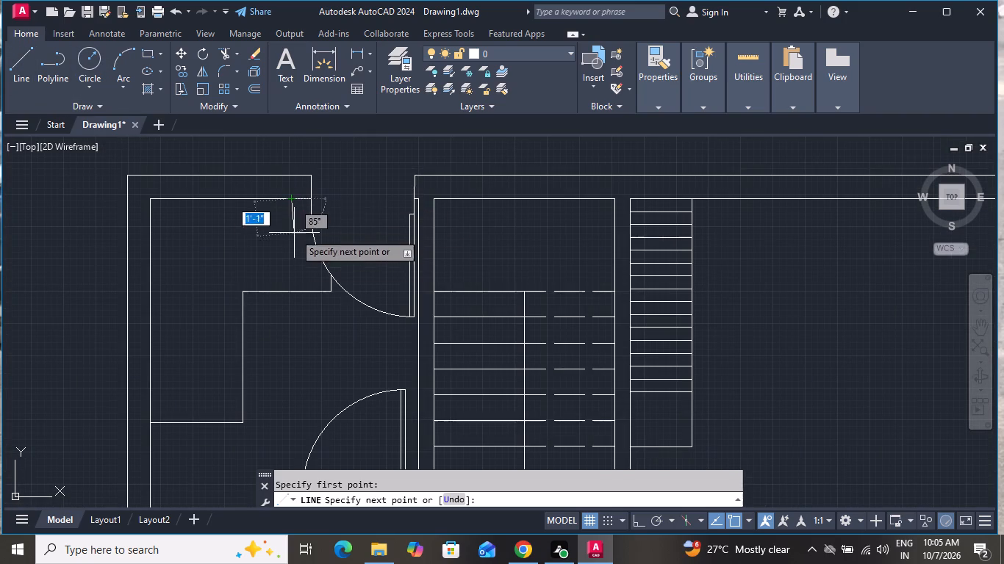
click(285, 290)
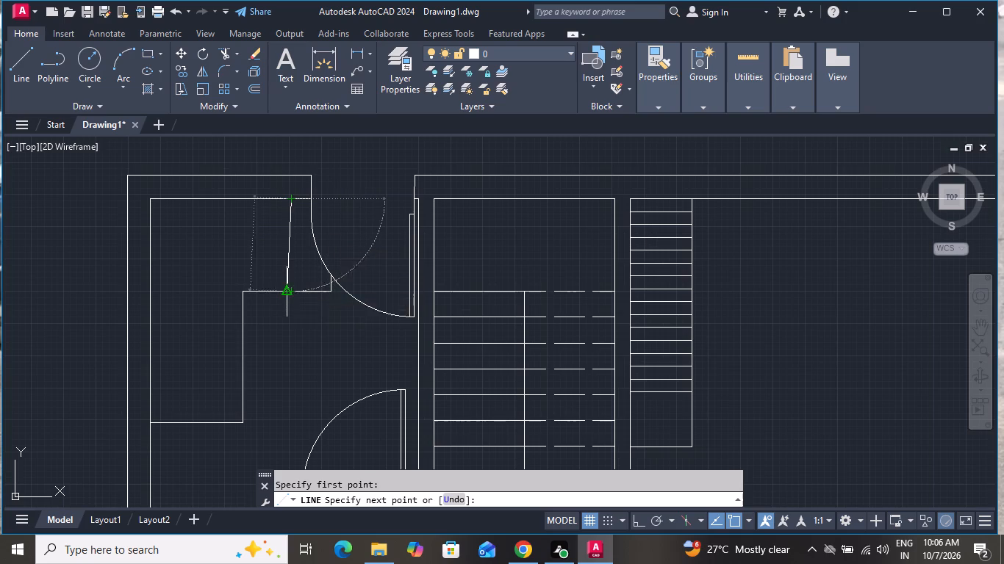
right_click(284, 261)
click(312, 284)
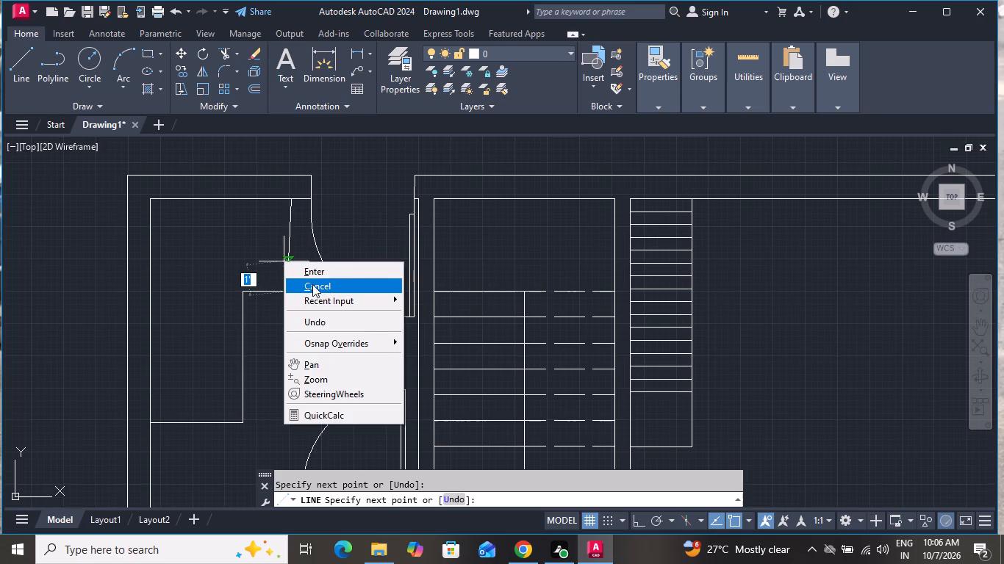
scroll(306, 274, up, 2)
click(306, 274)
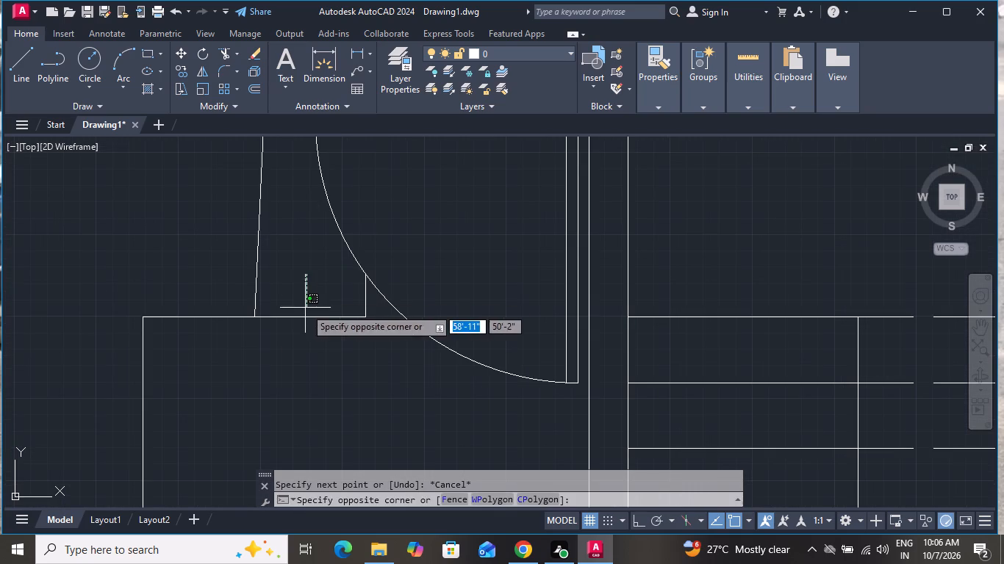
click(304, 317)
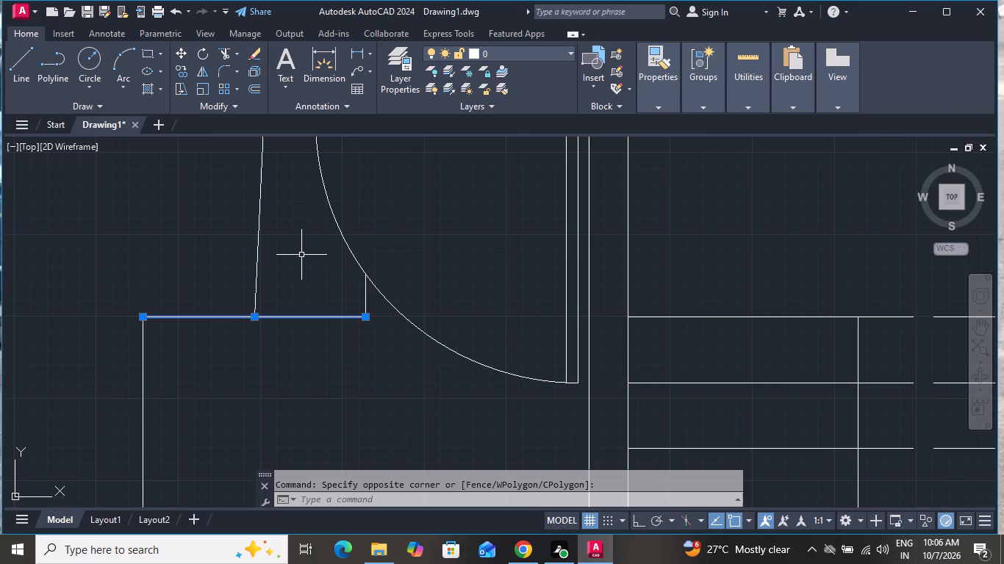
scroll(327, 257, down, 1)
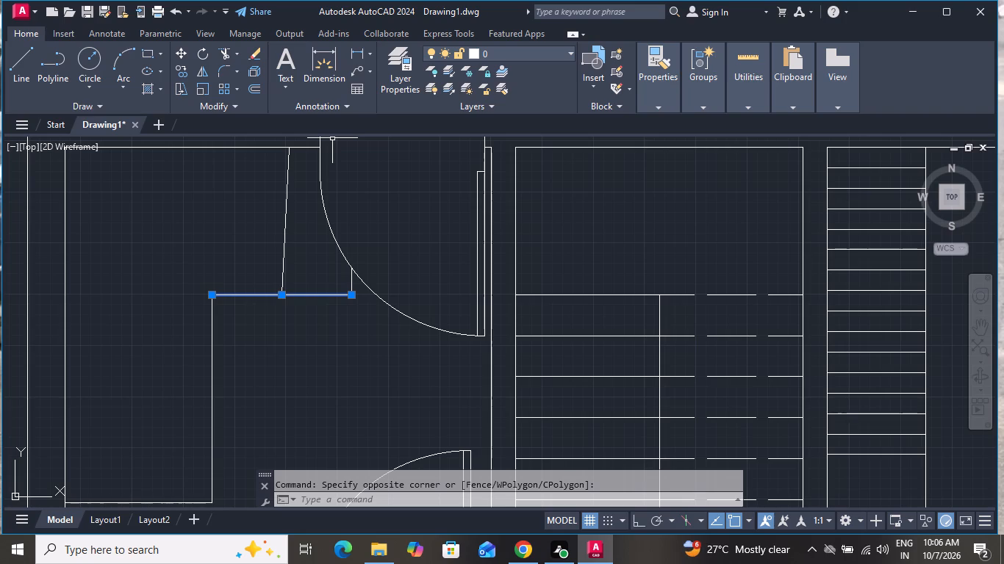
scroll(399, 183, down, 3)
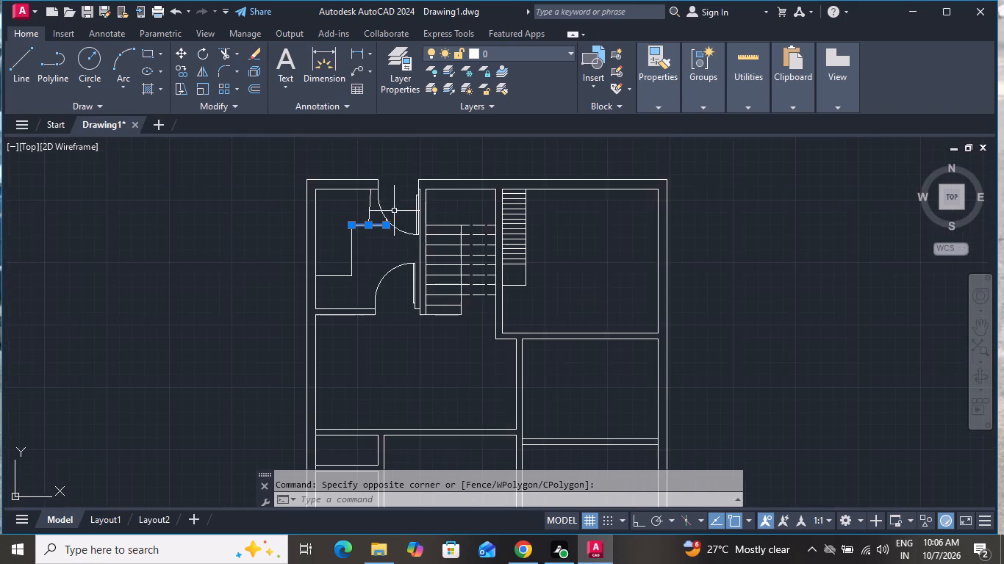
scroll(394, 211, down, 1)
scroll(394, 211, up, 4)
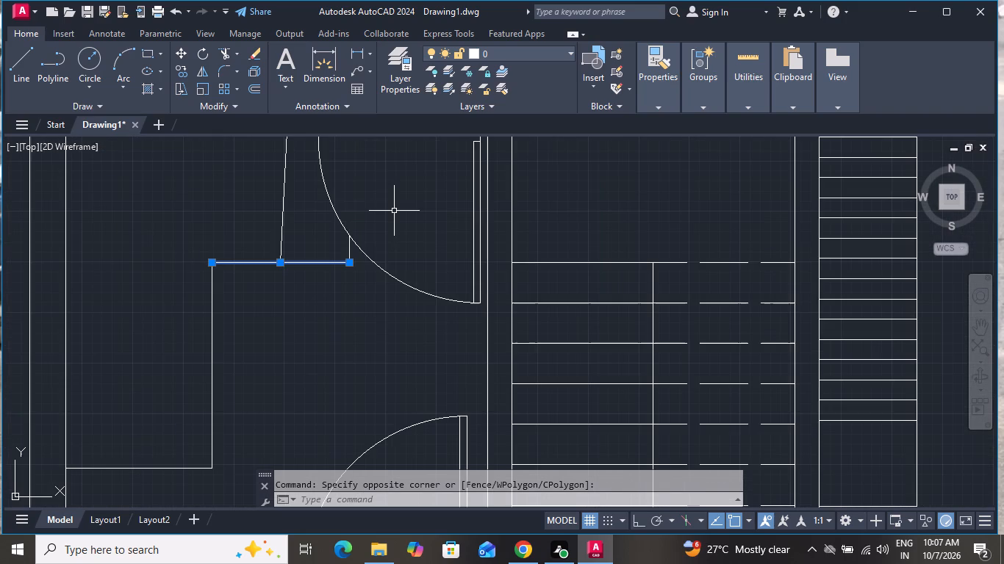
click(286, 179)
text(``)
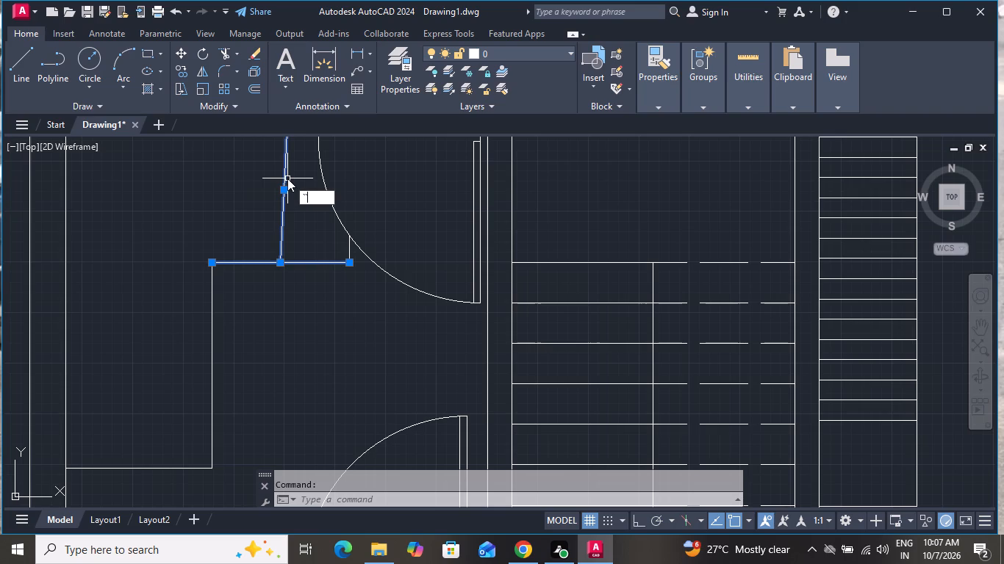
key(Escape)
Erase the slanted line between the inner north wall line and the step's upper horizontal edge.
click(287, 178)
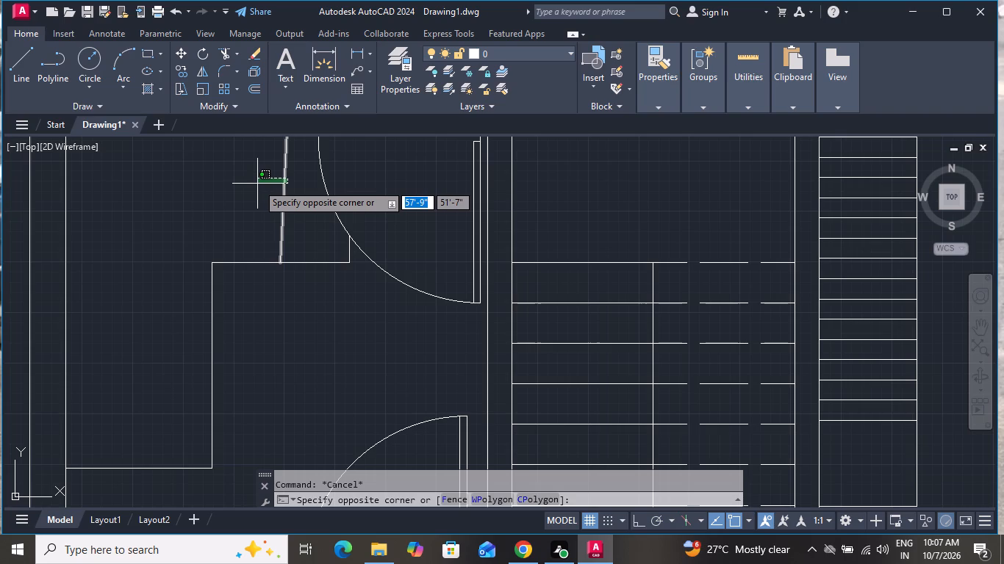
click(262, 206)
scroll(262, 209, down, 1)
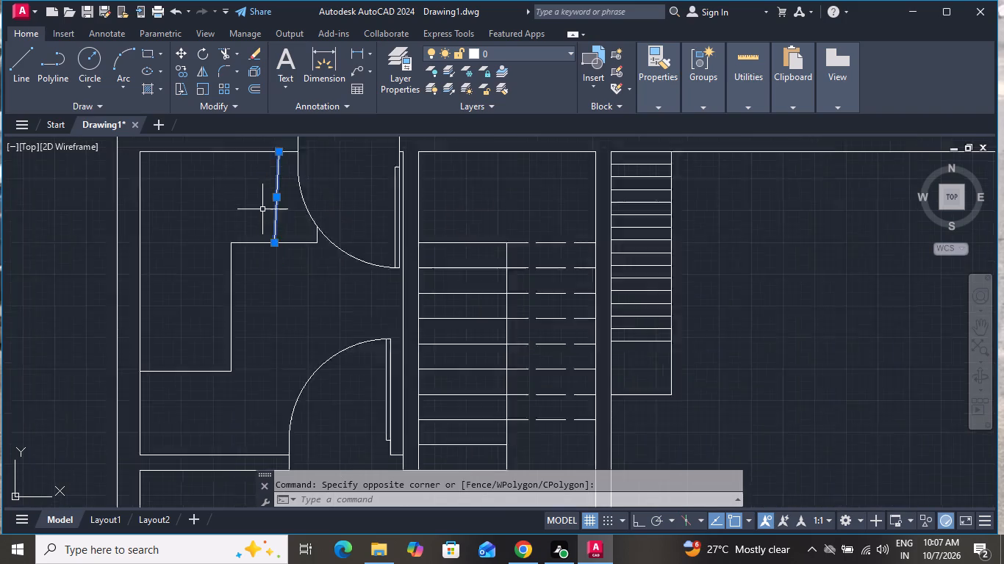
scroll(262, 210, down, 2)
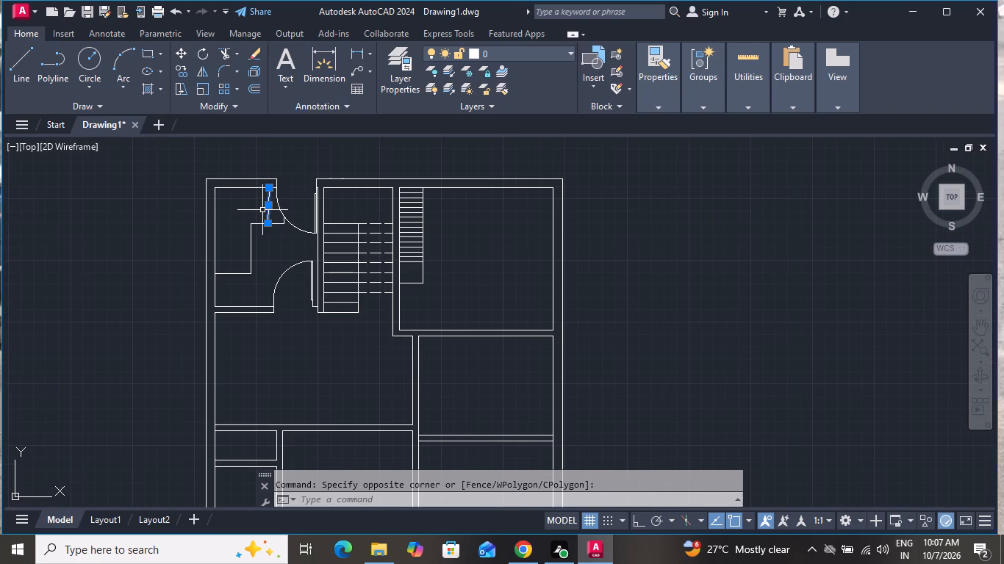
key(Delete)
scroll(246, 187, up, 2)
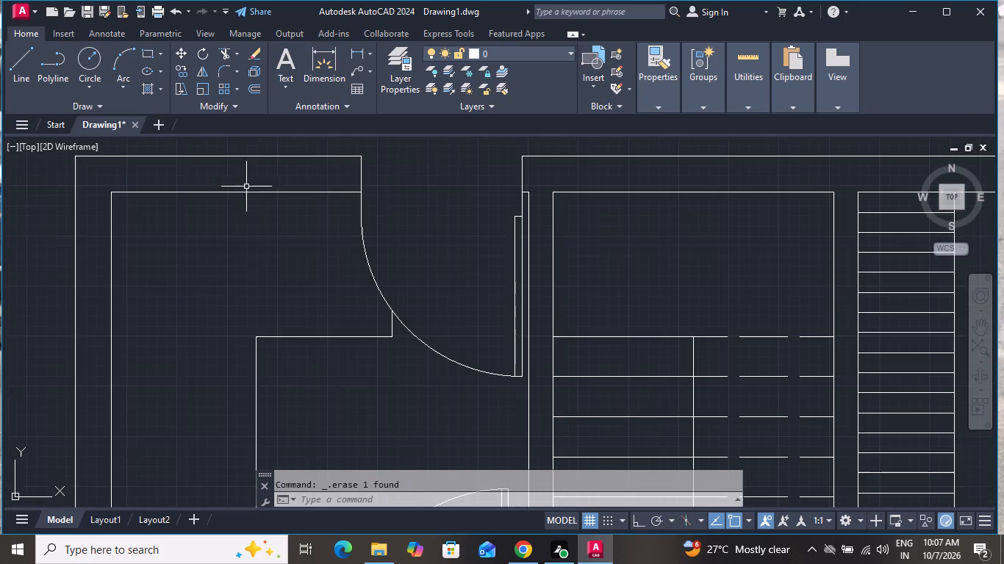
With Ortho on, draw a vertical line from the inner north wall line, west of the door, down to the step's upper horizontal edge.
scroll(246, 187, up, 2)
click(16, 49)
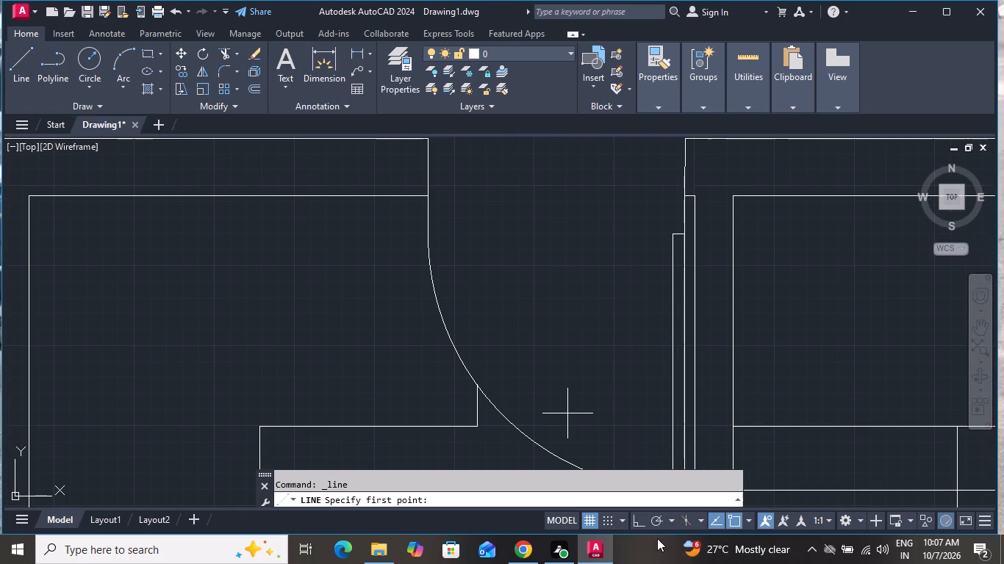
click(630, 520)
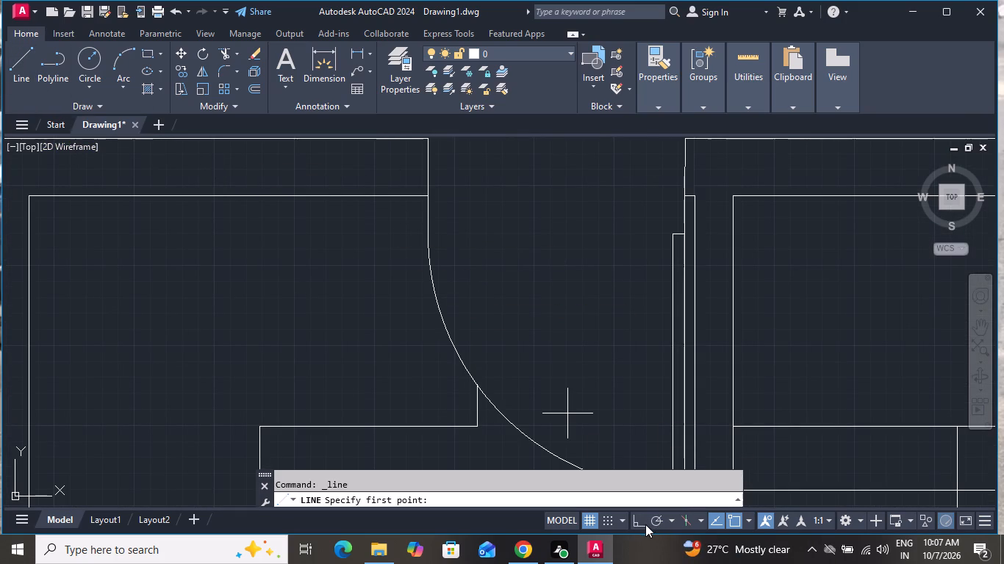
click(639, 521)
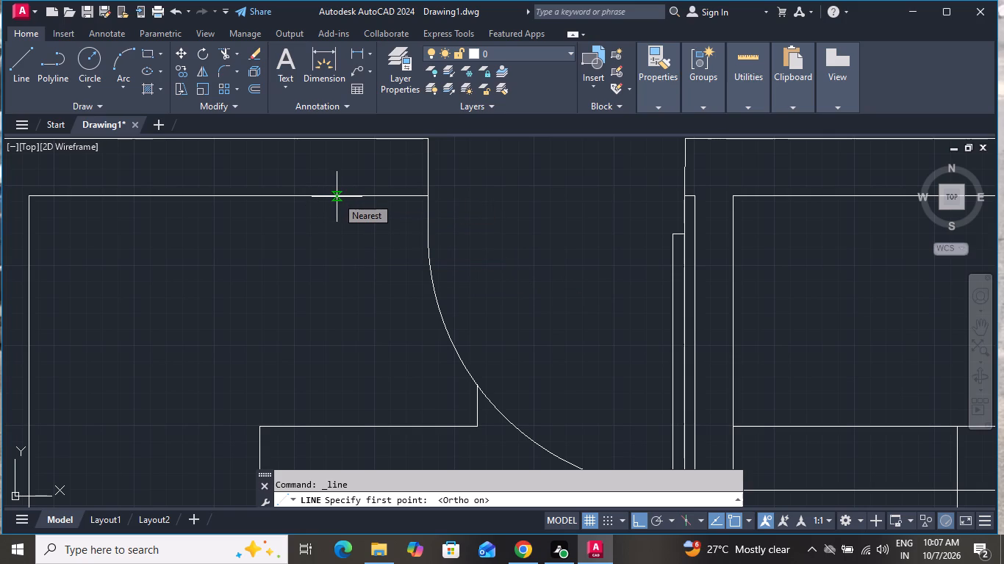
click(339, 197)
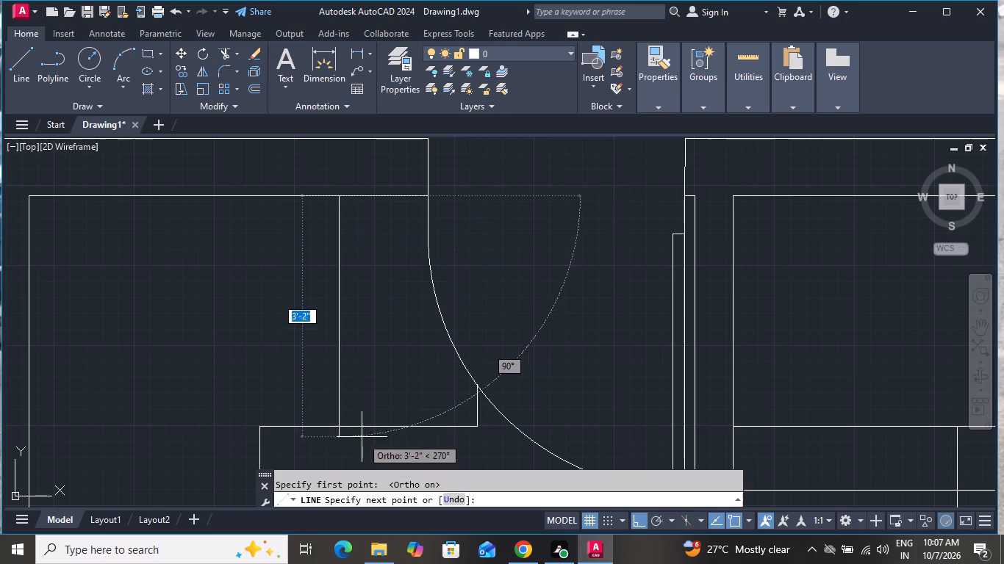
click(340, 423)
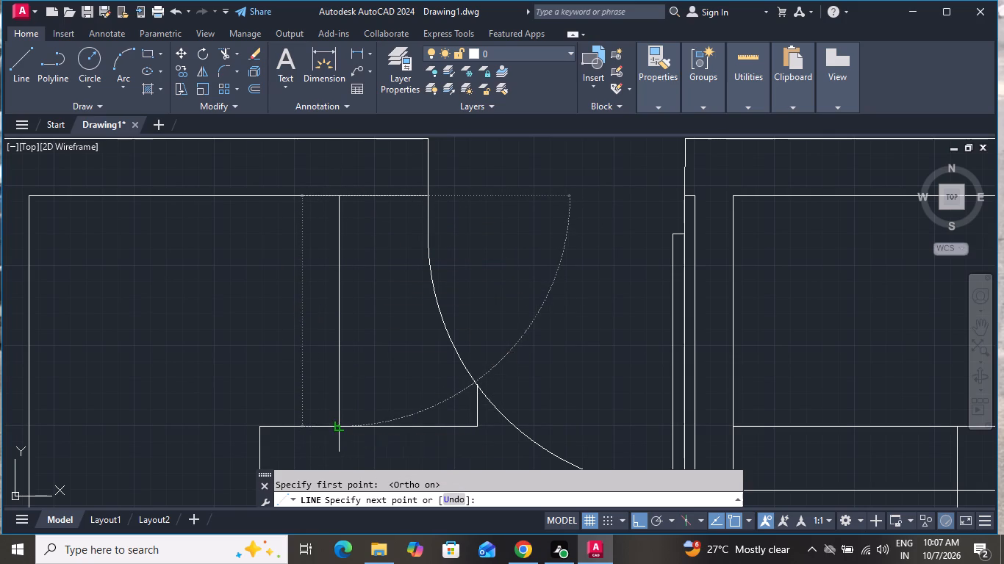
right_click(434, 270)
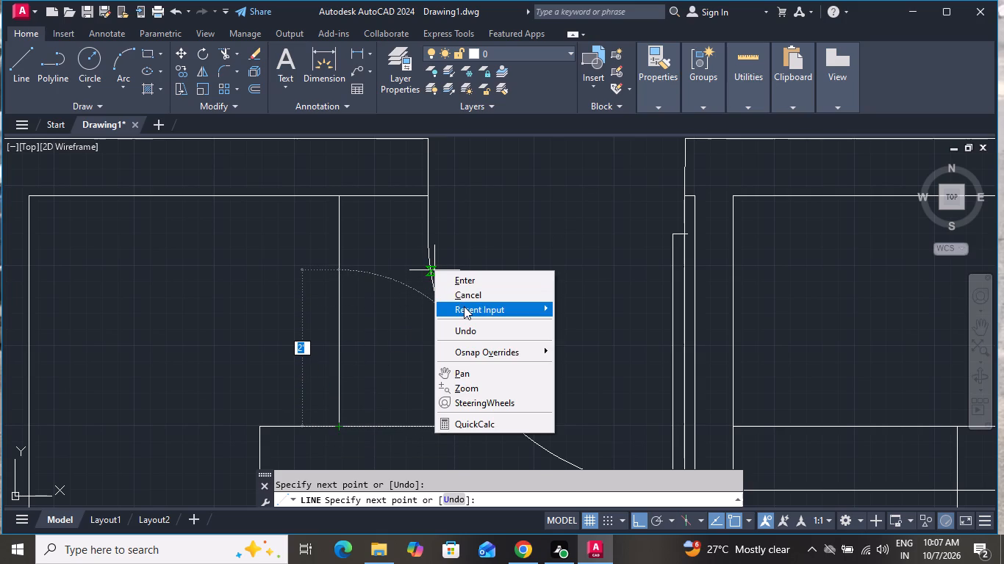
click(463, 281)
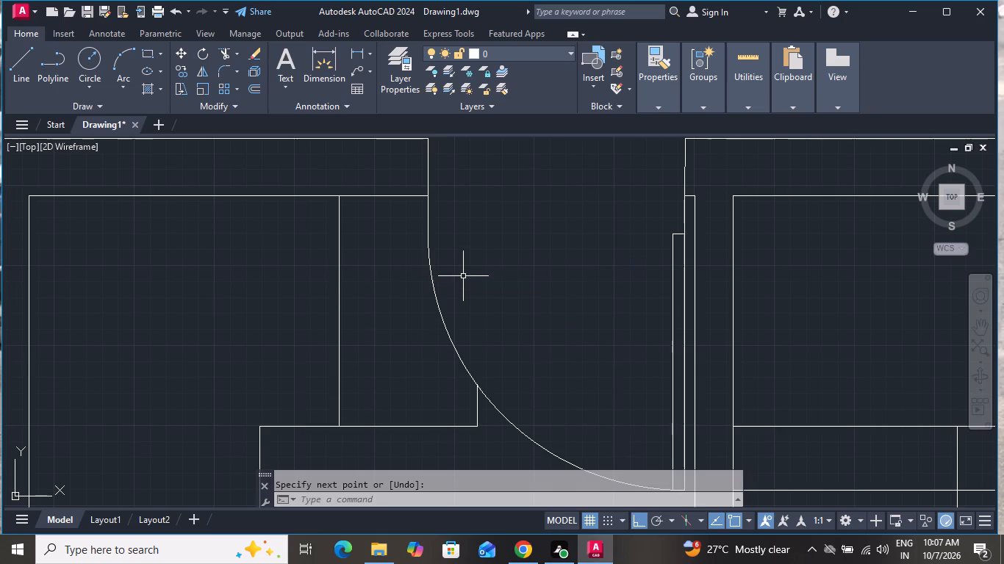
Trim away the step's upper horizontal edge east of the new vertical line and the short vertical stub beside the door swing.
text(tr)
key(space)
key(space)
click(428, 382)
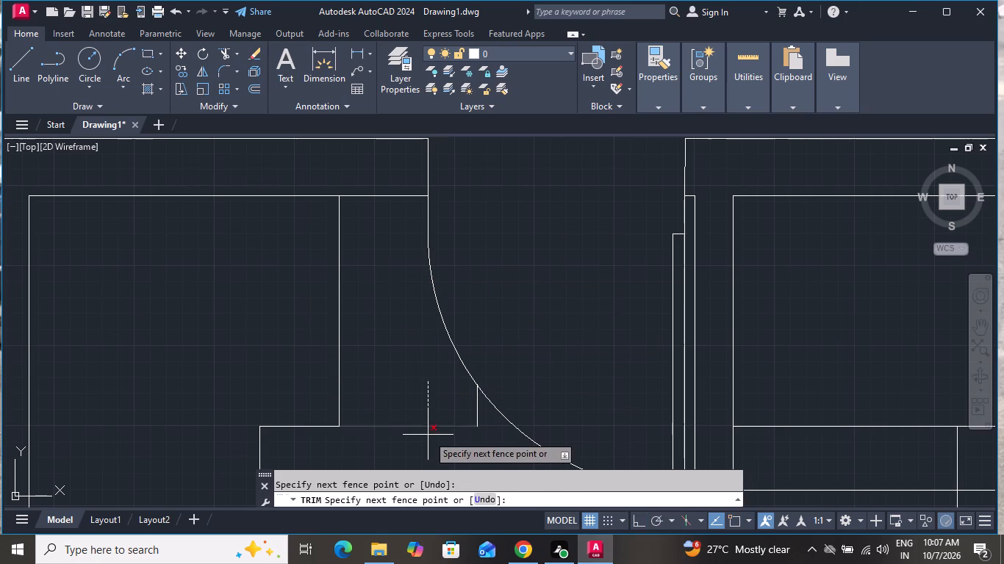
click(428, 435)
click(448, 422)
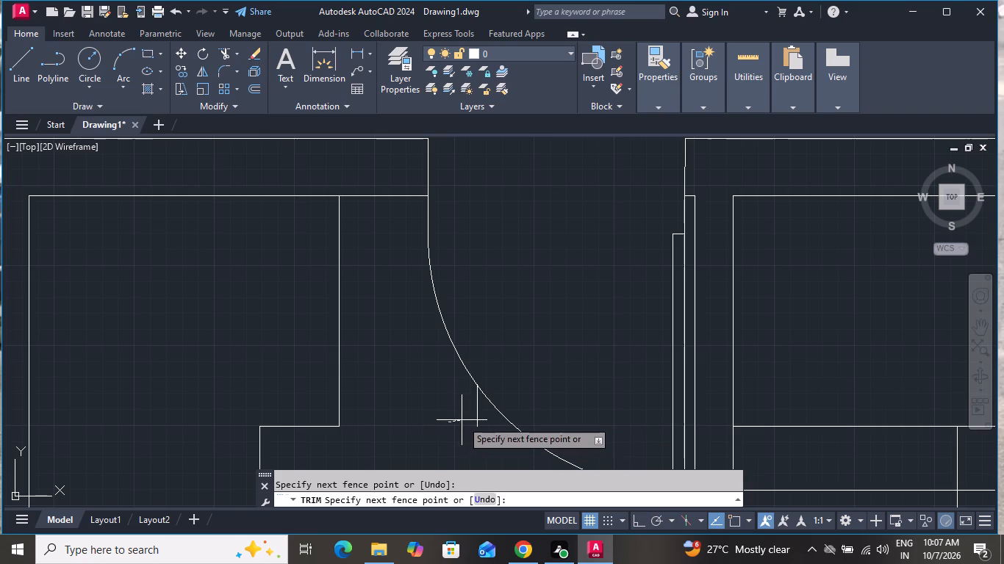
click(494, 422)
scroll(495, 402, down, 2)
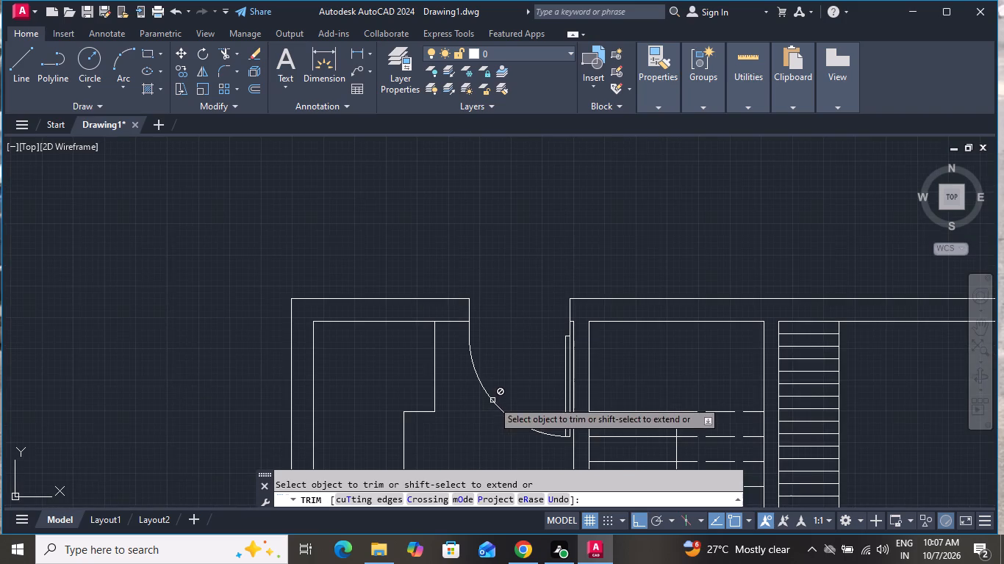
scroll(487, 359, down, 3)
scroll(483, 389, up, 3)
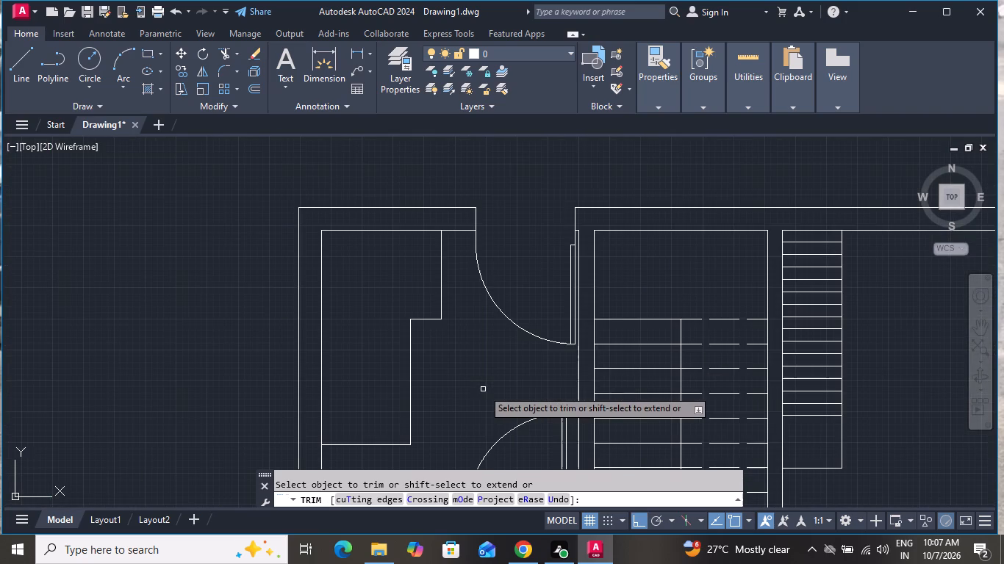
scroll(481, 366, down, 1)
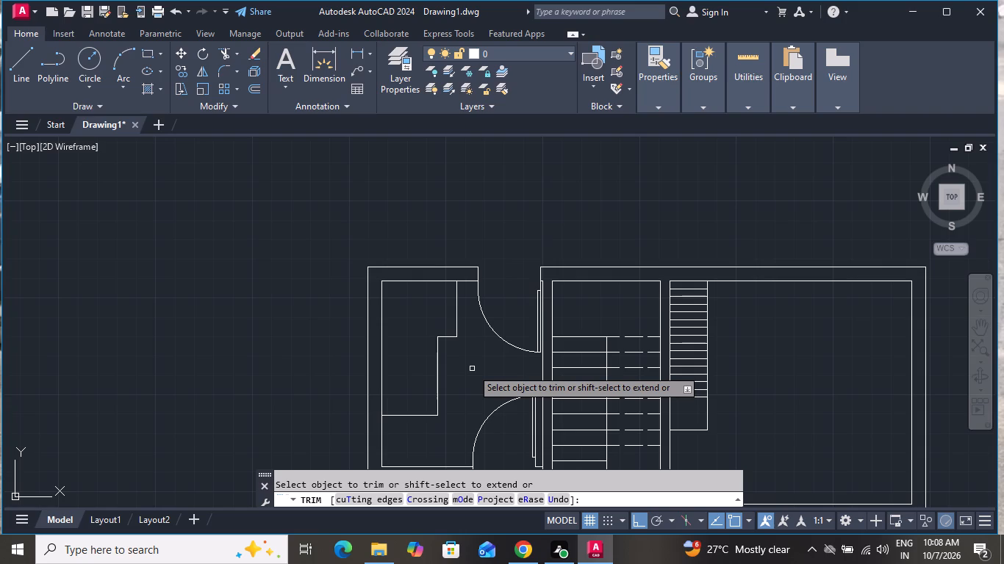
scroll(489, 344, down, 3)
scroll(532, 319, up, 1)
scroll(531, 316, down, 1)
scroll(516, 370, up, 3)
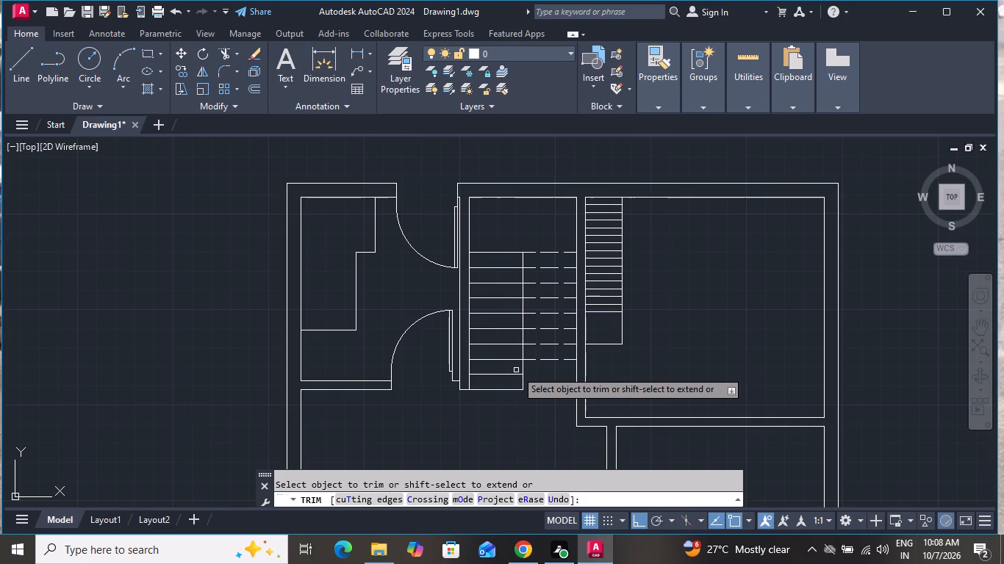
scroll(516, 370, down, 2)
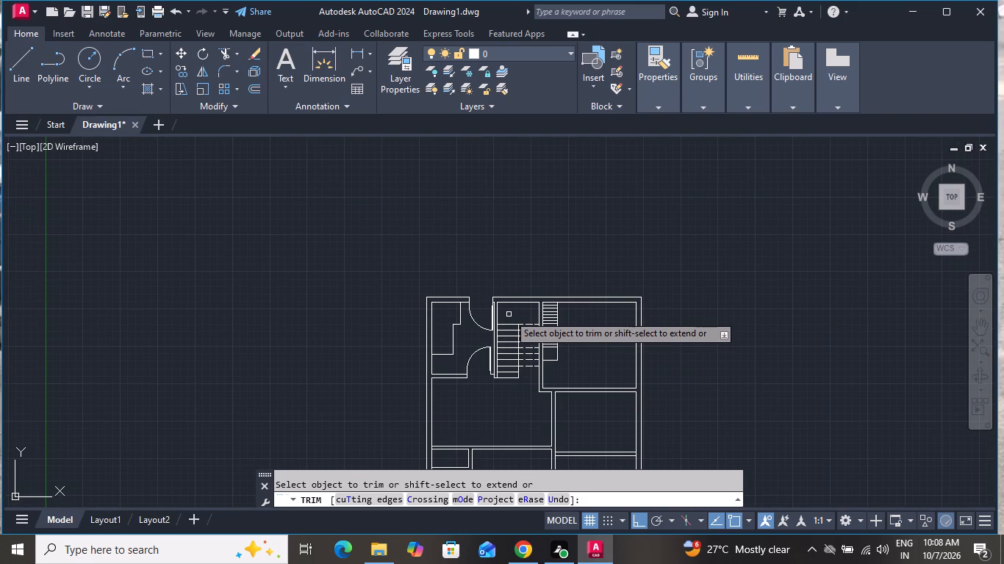
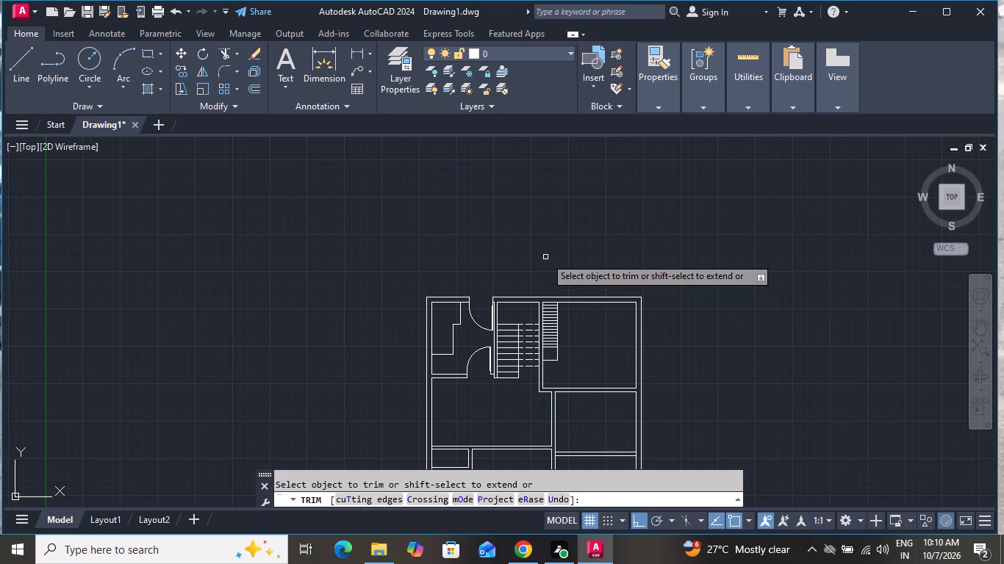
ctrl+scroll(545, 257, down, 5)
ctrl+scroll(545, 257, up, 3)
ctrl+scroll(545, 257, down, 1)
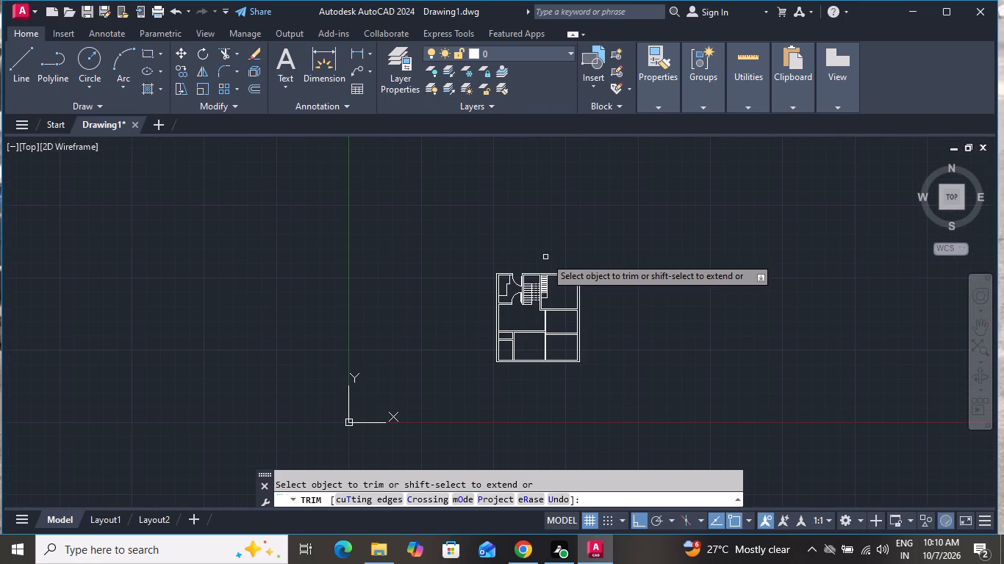
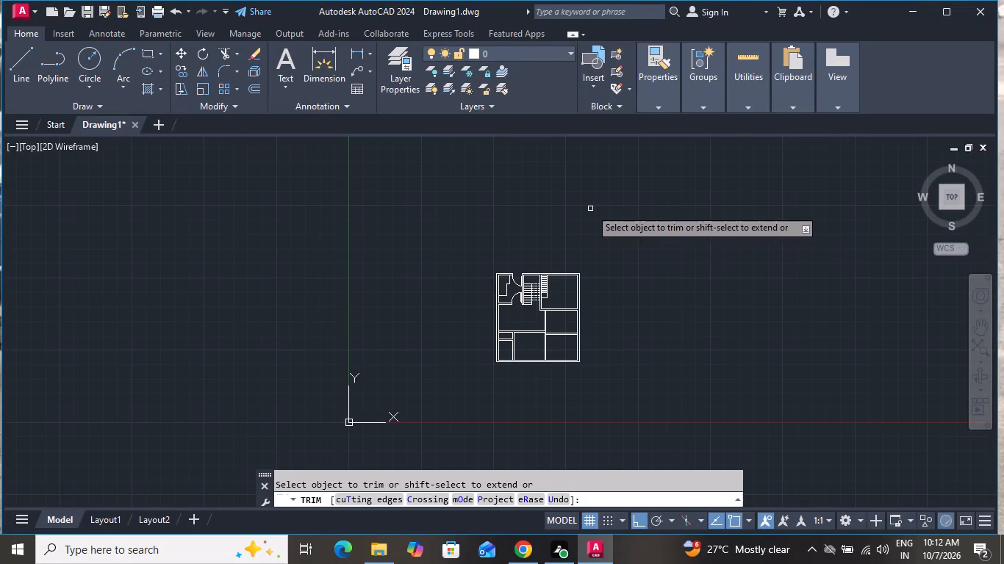
Start a trim fence from the empty area just north of the house plan.
click(555, 241)
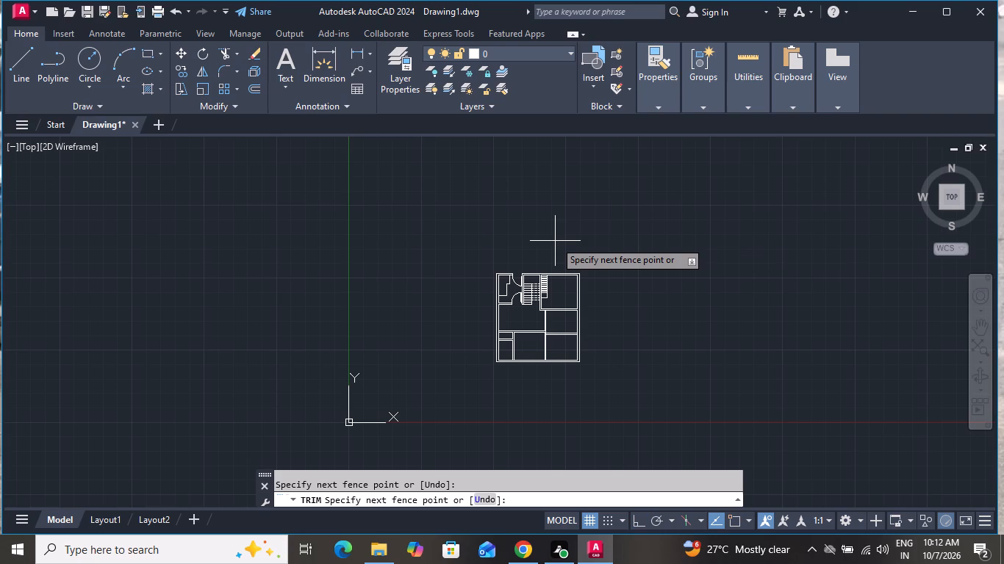
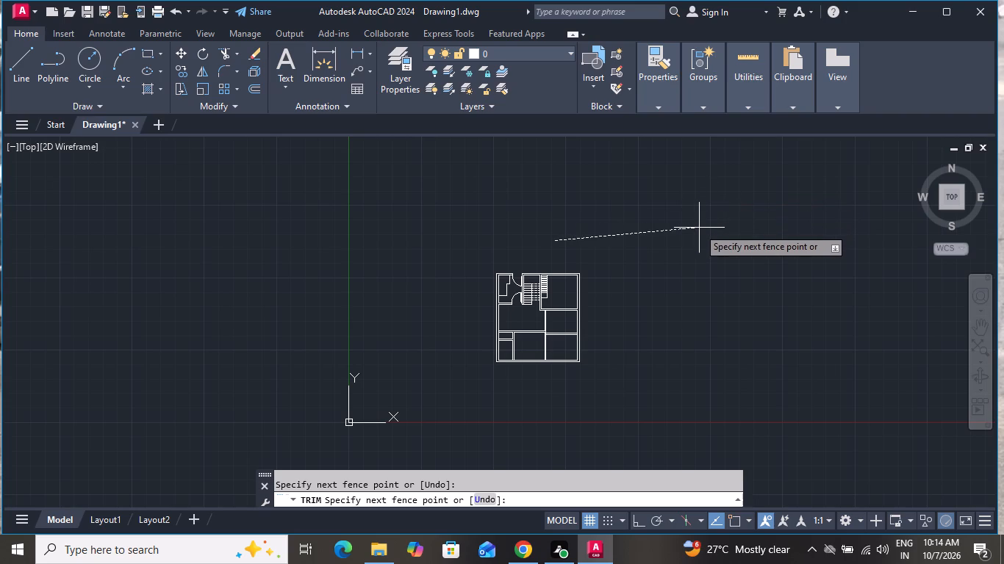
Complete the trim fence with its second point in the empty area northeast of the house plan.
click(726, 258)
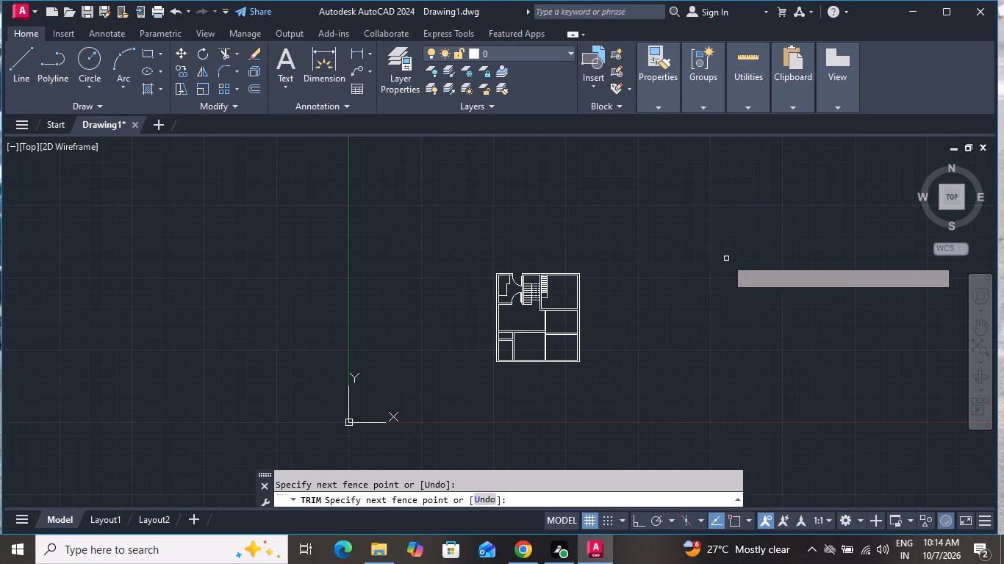
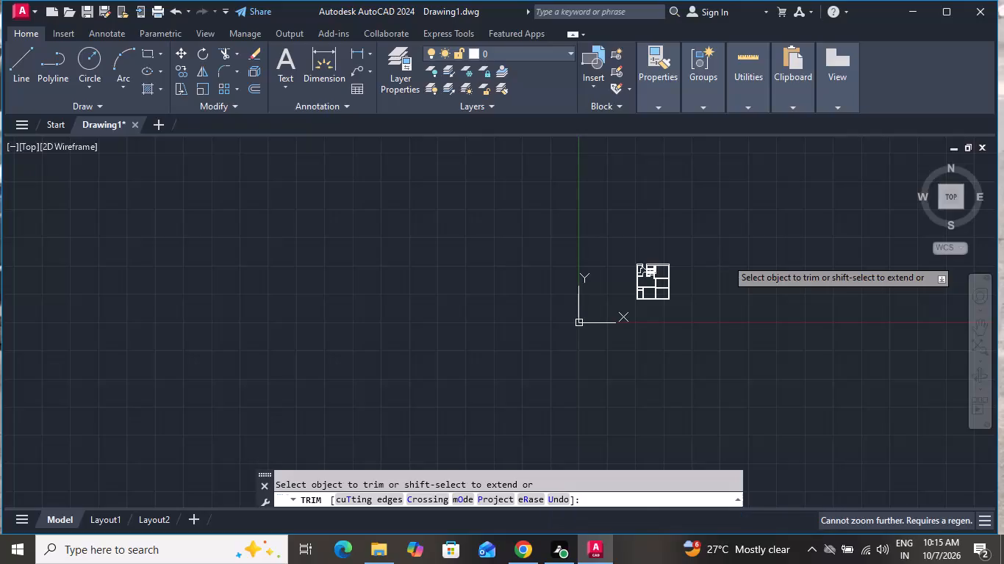
Examine the floor plan around the northwestern doors and the staircase, and end the trim command.
scroll(726, 258, up, 1)
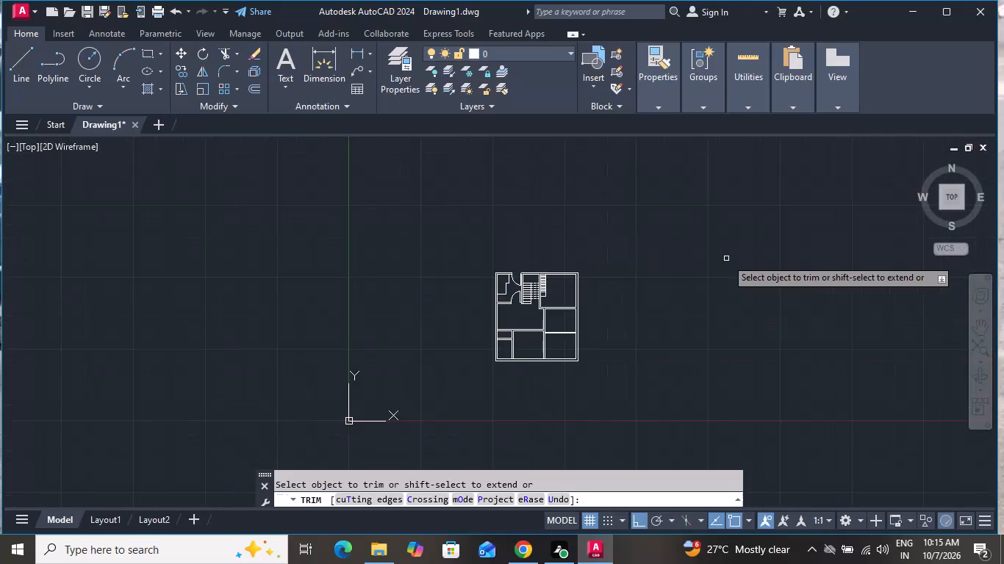
scroll(726, 258, up, 1)
scroll(726, 258, down, 1)
scroll(726, 258, up, 2)
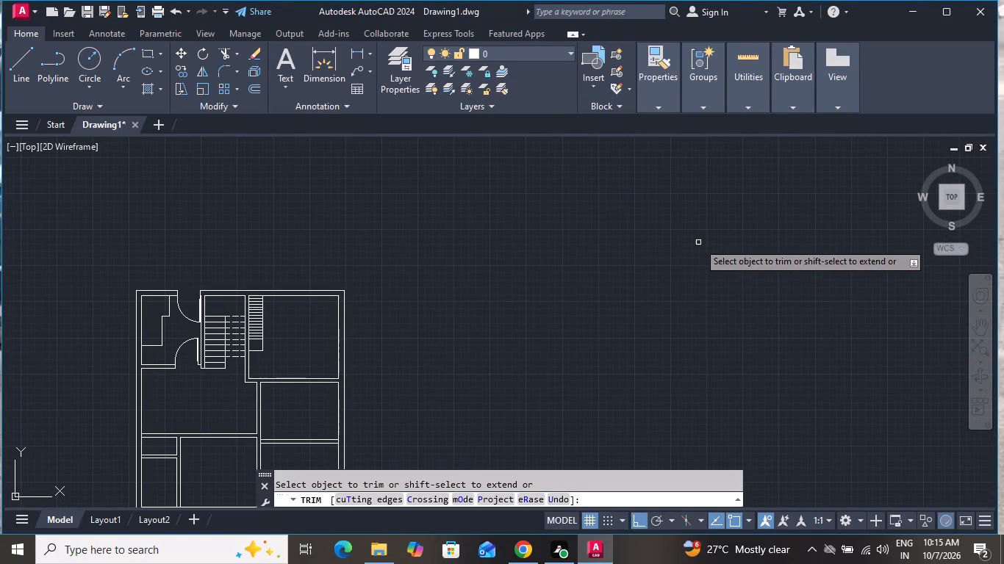
scroll(569, 229, down, 1)
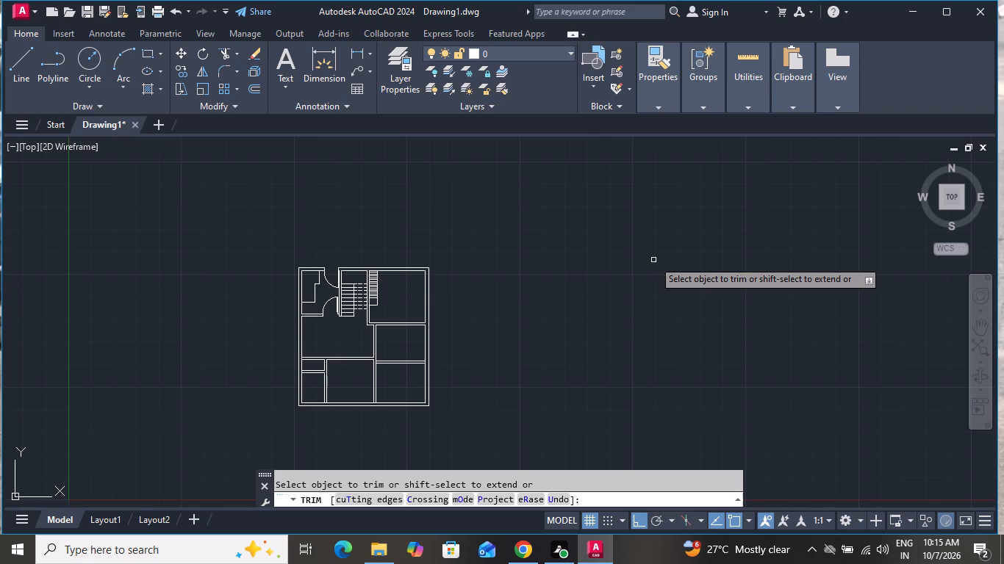
scroll(652, 254, up, 1)
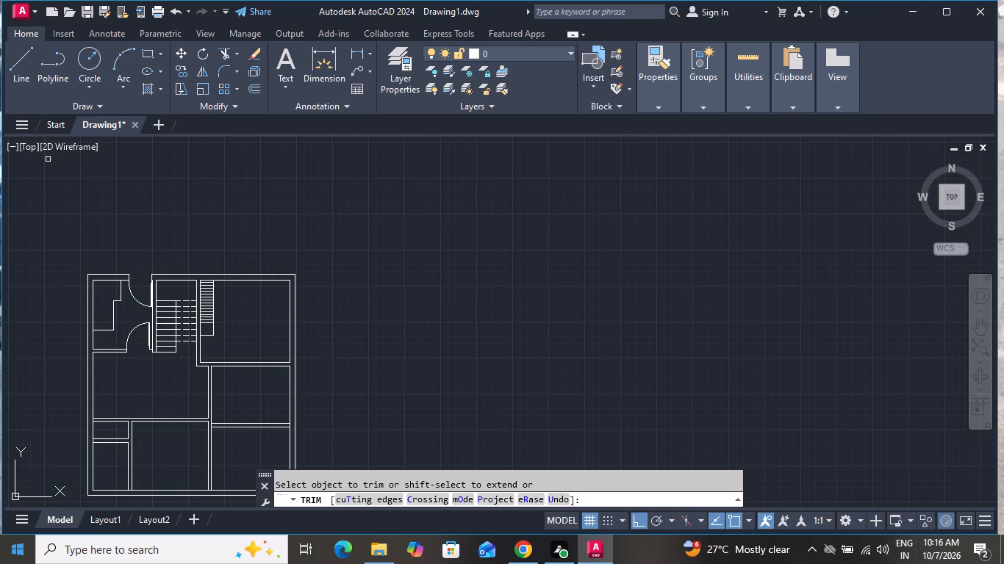
scroll(191, 333, down, 1)
scroll(168, 327, up, 3)
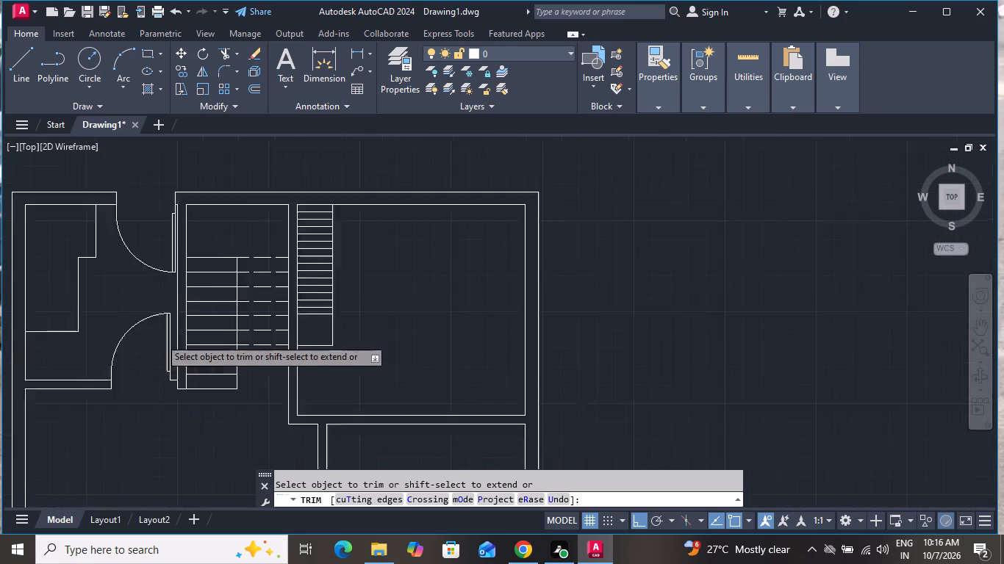
scroll(159, 338, down, 3)
scroll(148, 383, up, 1)
scroll(148, 383, down, 1)
scroll(148, 383, up, 2)
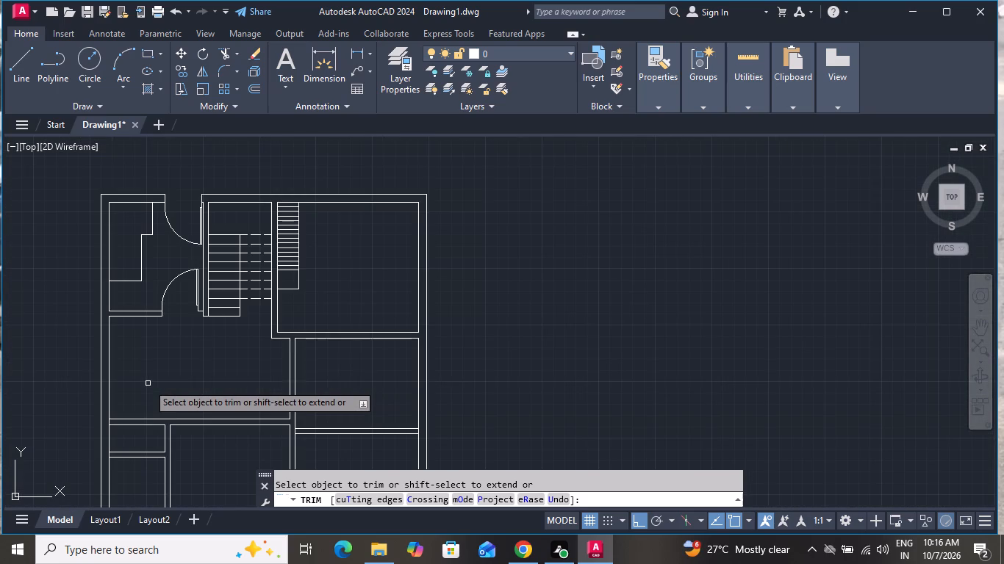
scroll(179, 225, up, 3)
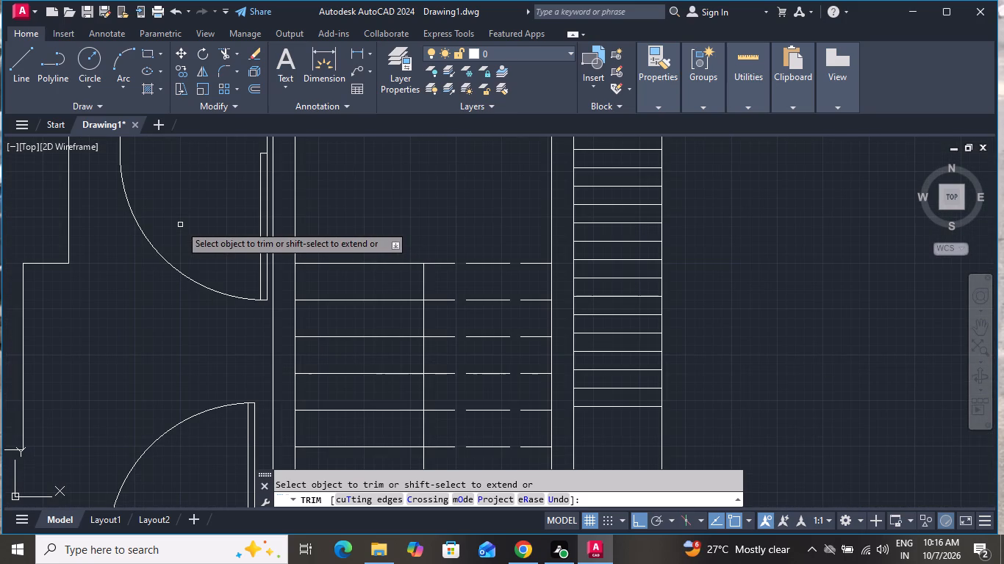
scroll(185, 228, down, 2)
right_click(442, 289)
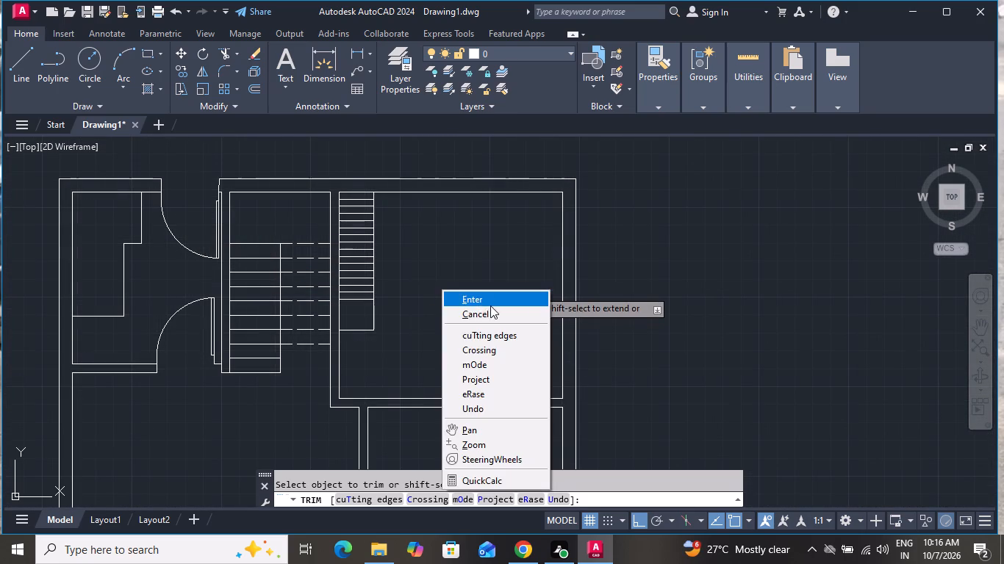
click(492, 307)
Insert an Imperial Door block from the architectural tool palette into the northeastern room.
scroll(492, 306, down, 2)
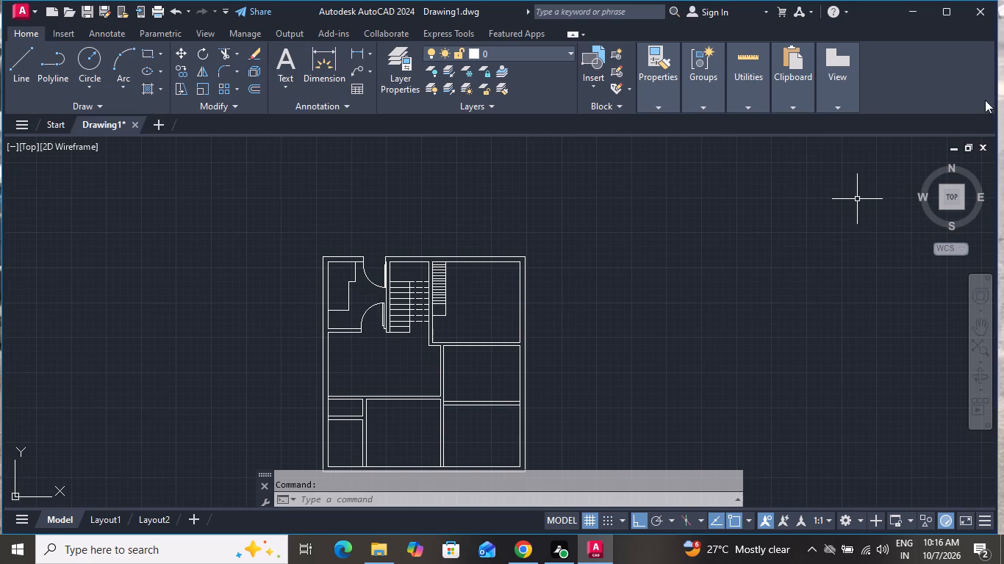
key(t)
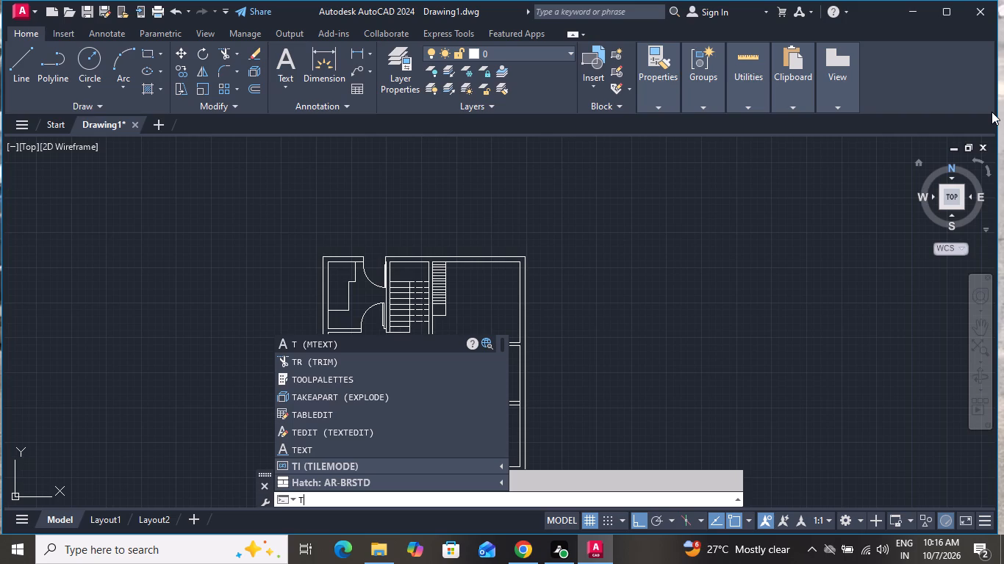
key(p)
key(space)
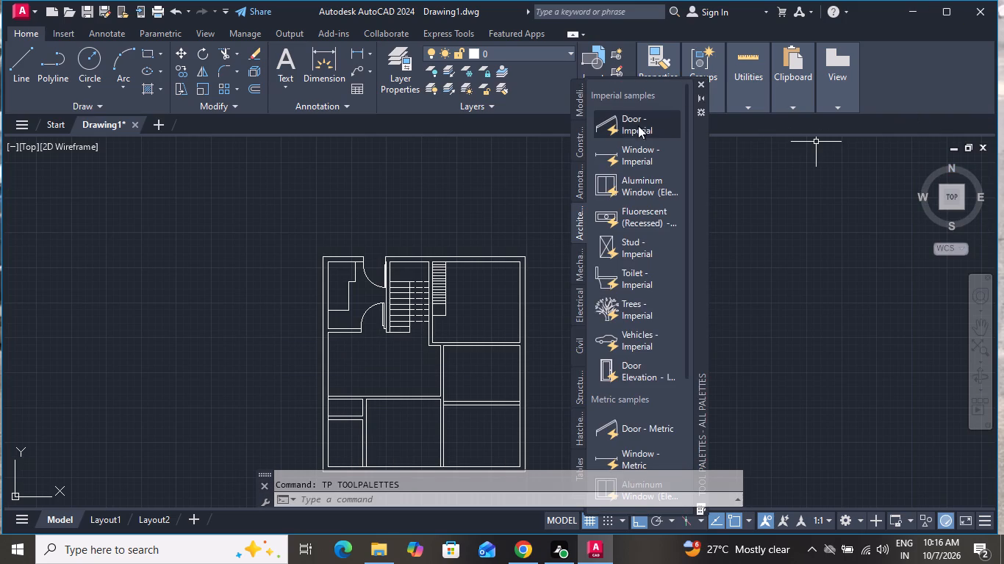
drag(628, 126, 481, 207)
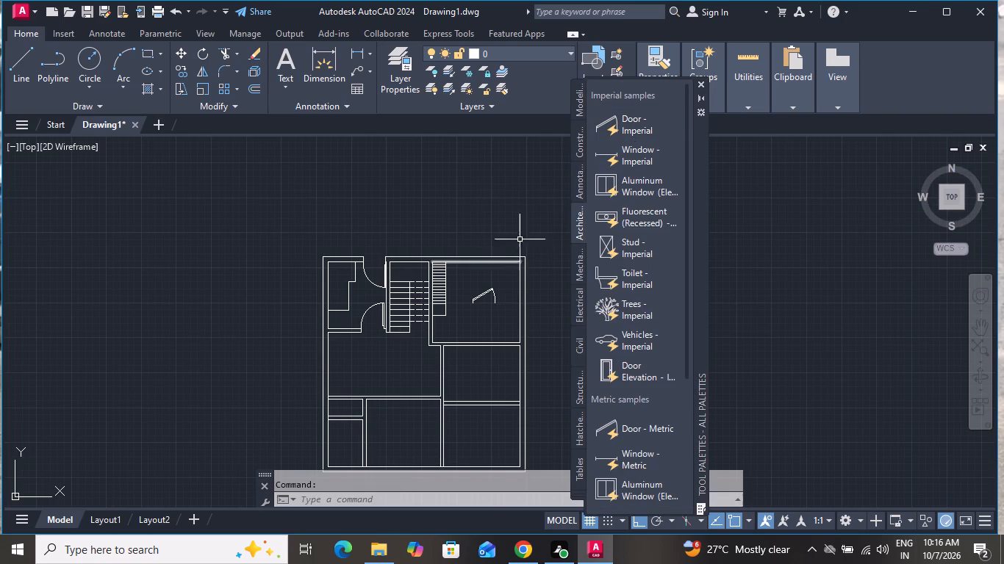
click(703, 82)
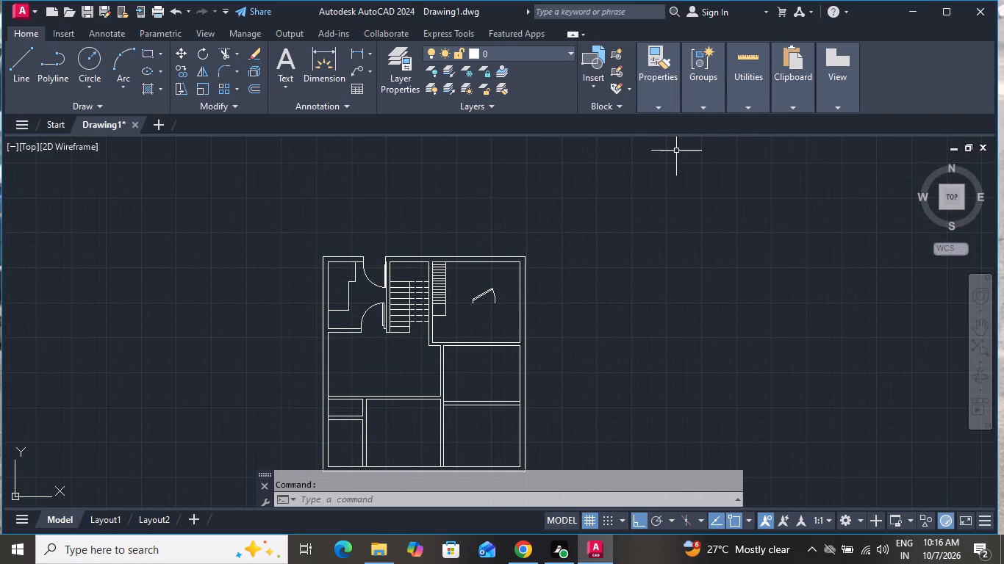
Set the new door in the northeastern room to Open 90º.
scroll(493, 293, up, 3)
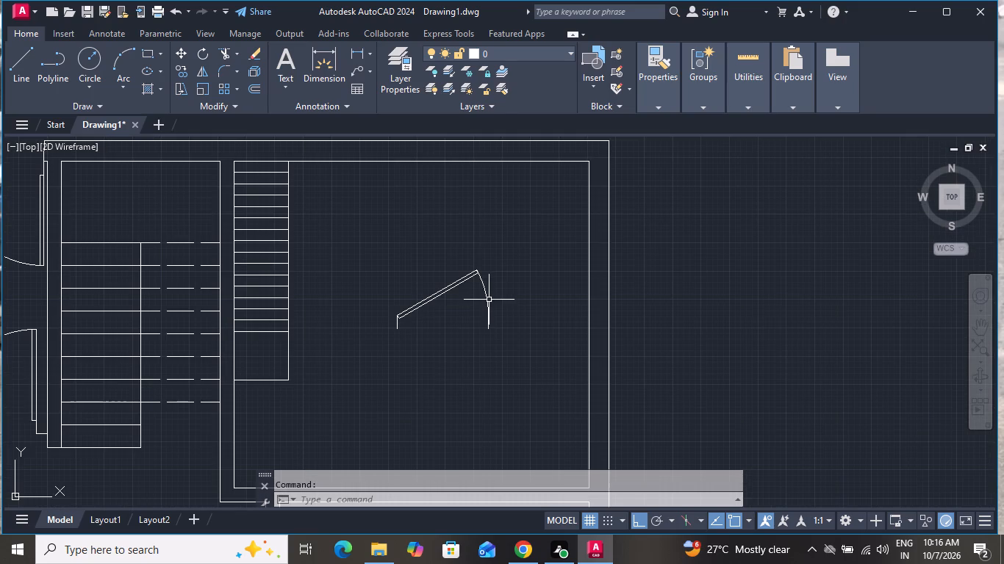
click(489, 300)
click(386, 283)
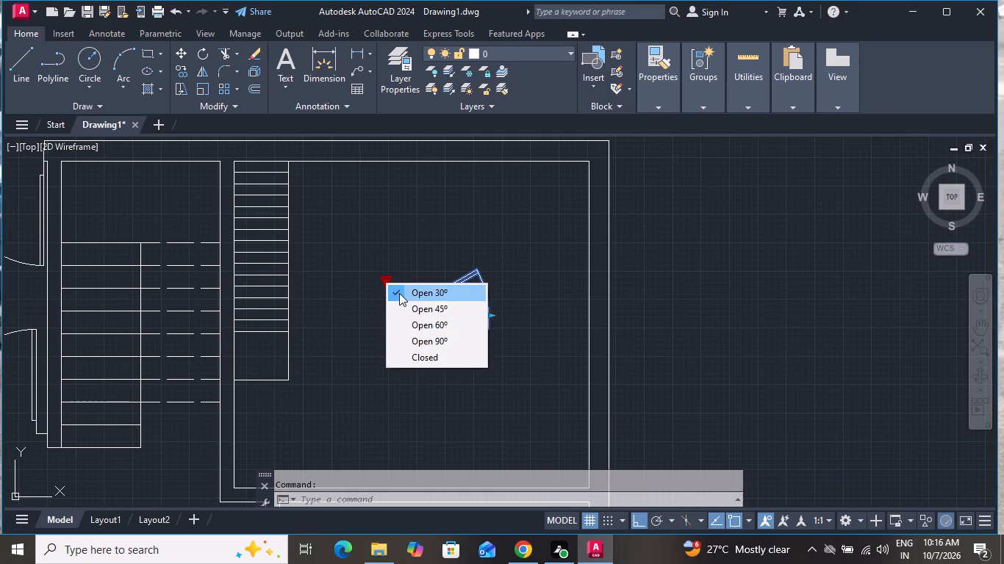
click(413, 226)
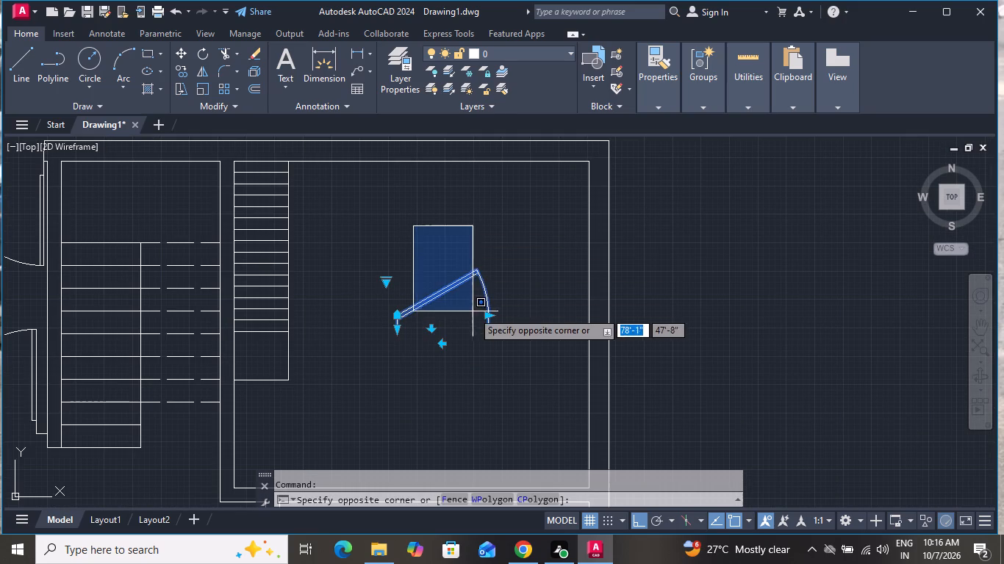
click(449, 262)
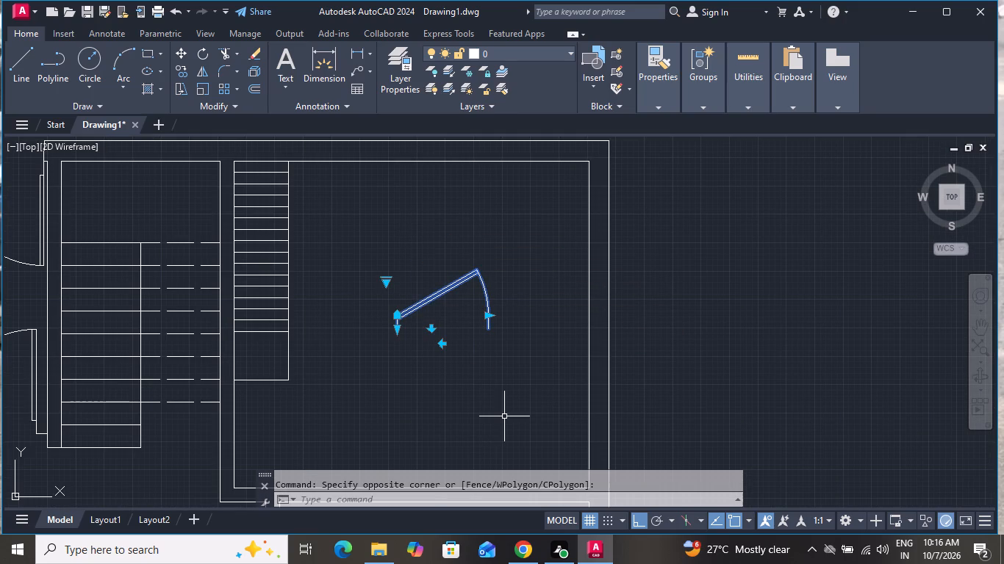
click(388, 279)
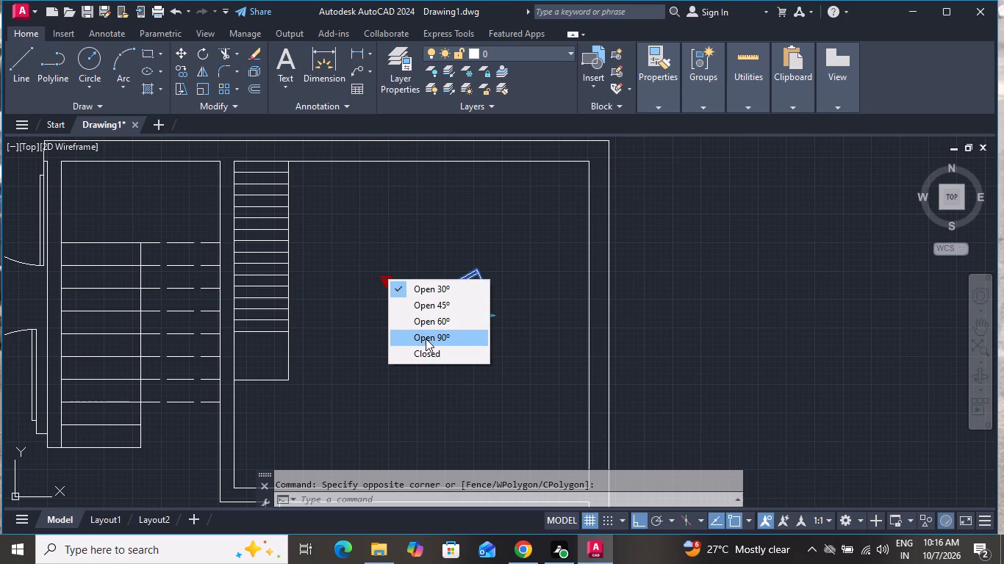
click(426, 339)
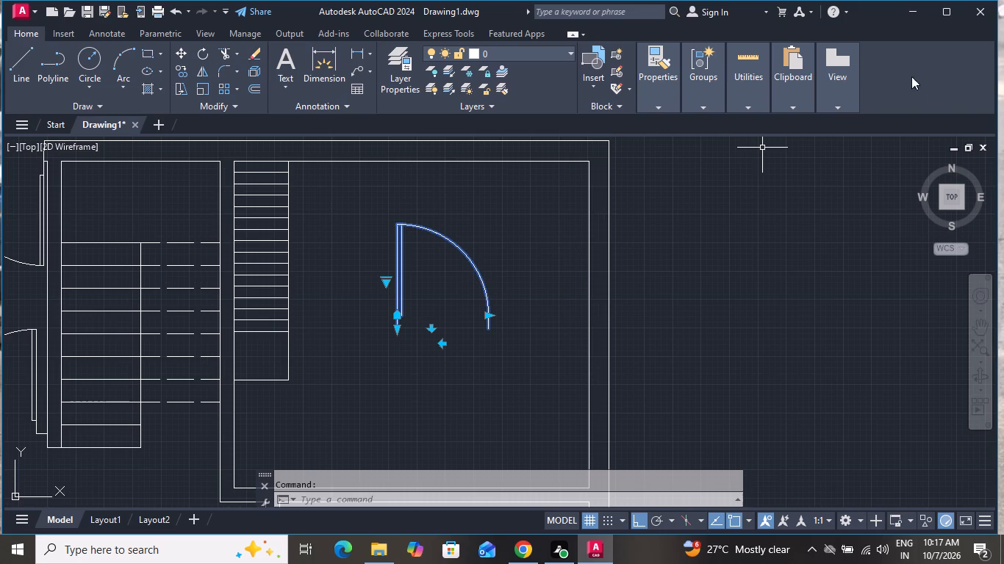
Rotate the new door to 270° about the outer end of its hinge-side jamb line.
click(205, 51)
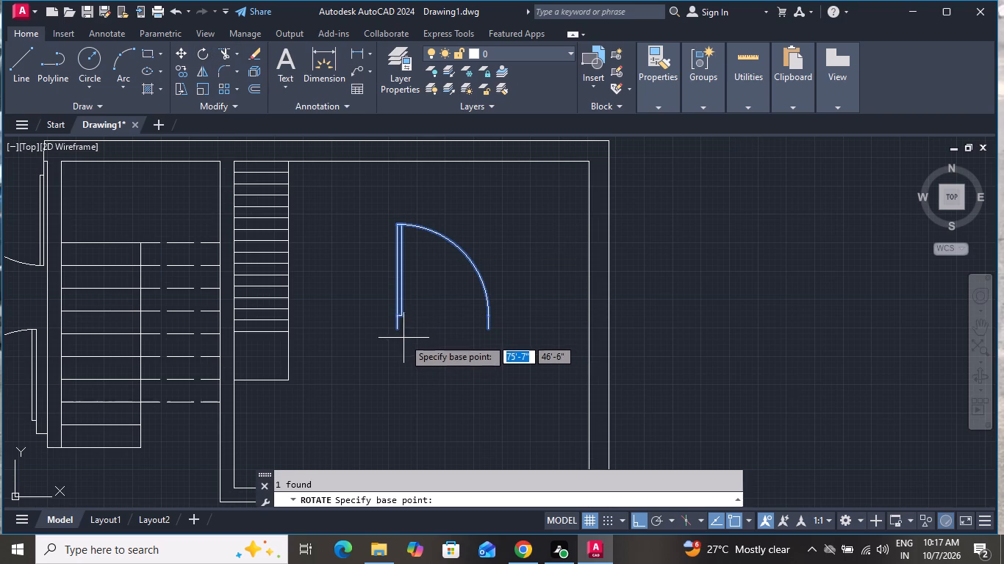
click(394, 330)
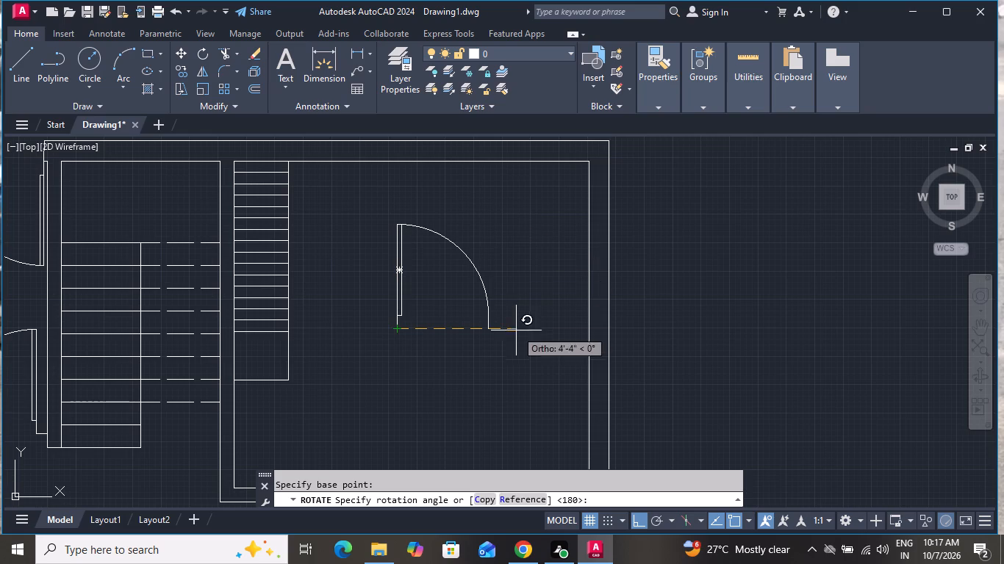
click(367, 406)
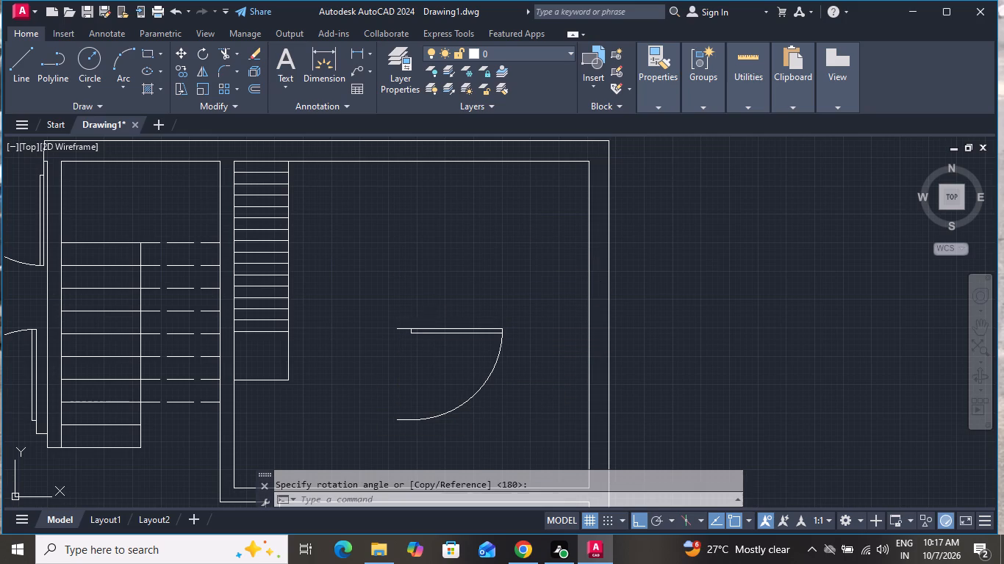
Mirror the rotated door across a horizontal line through its hinge-side jamb end, erasing the source object.
click(434, 322)
click(422, 329)
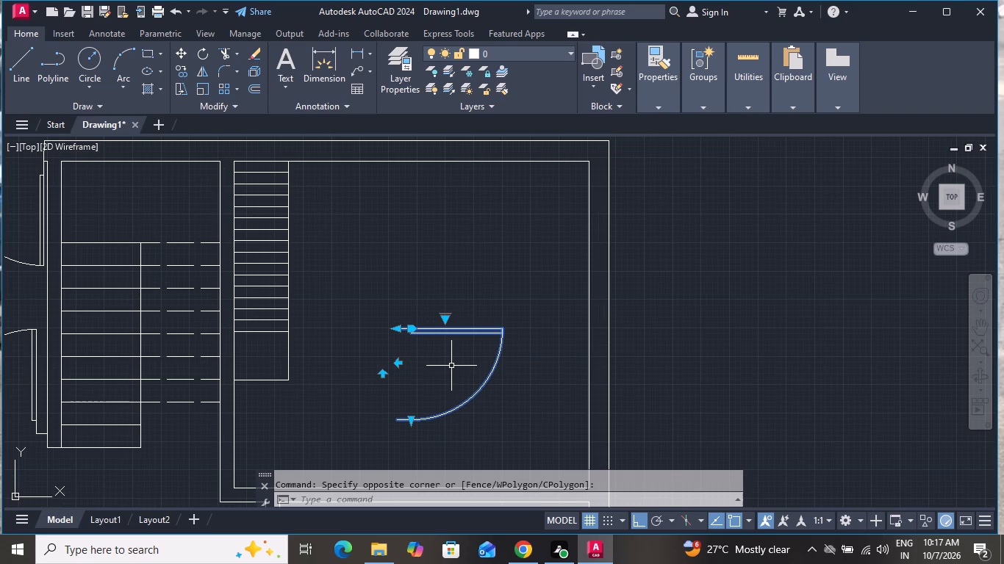
key(h)
key(BackSpace)
key(m)
key(i)
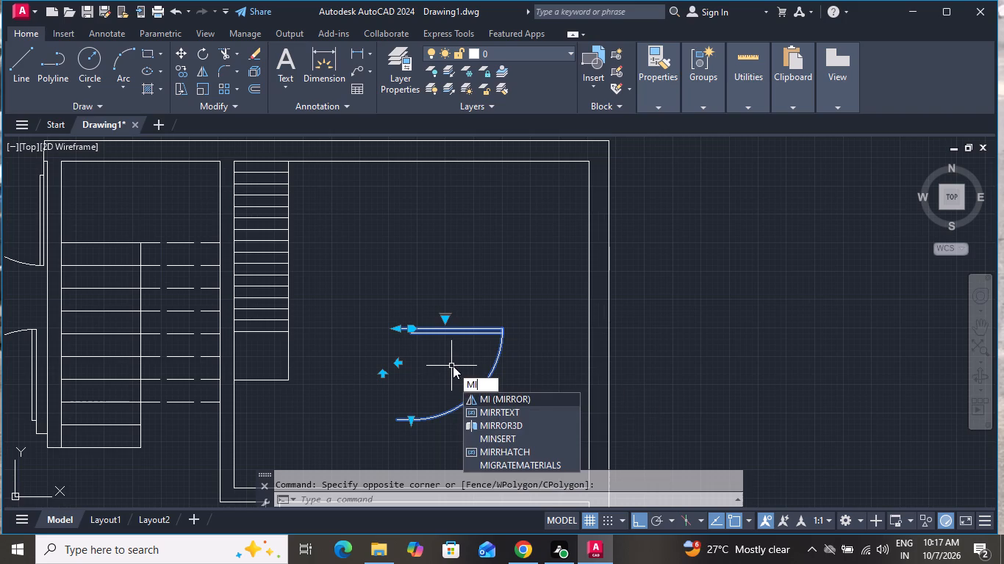
key(space)
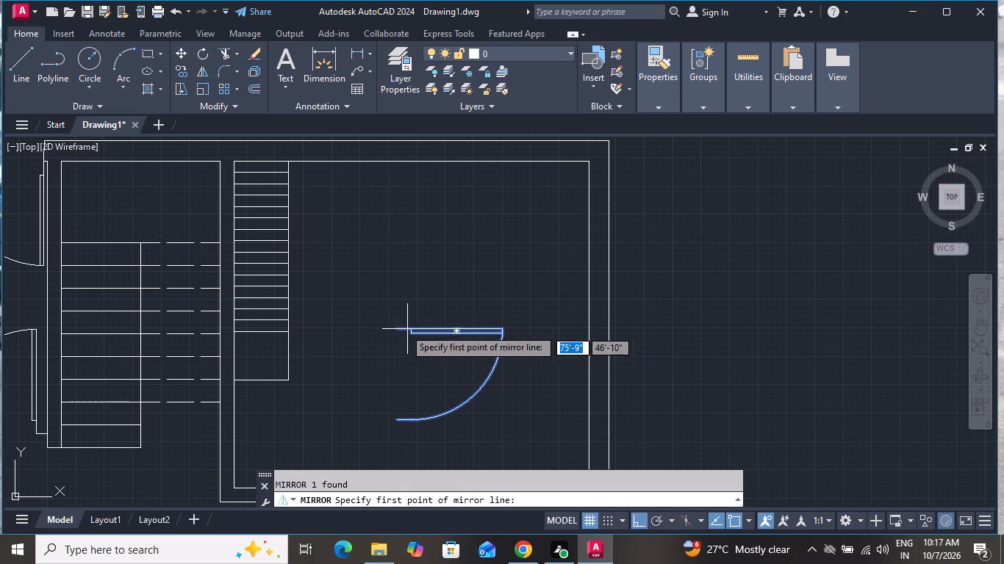
click(399, 325)
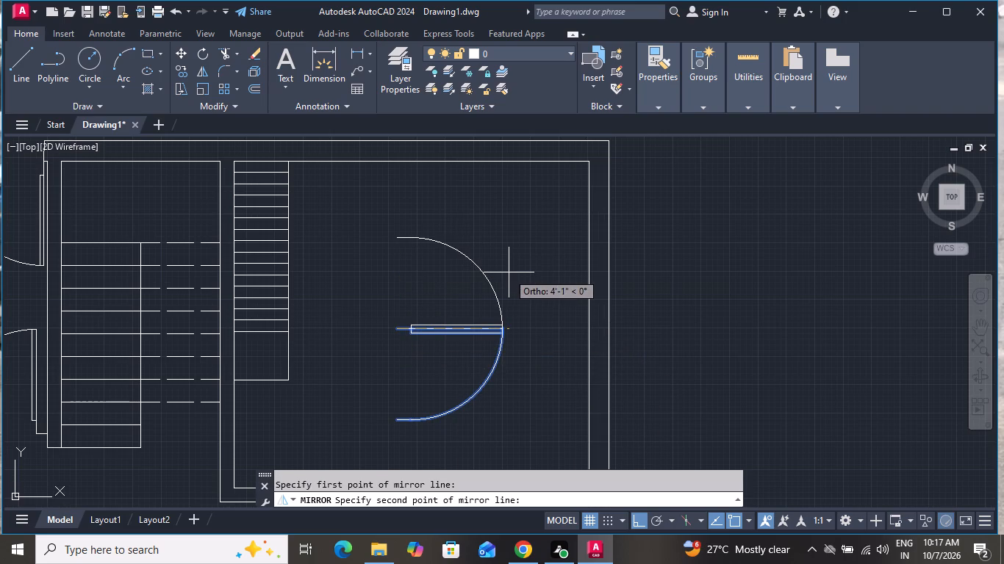
click(509, 273)
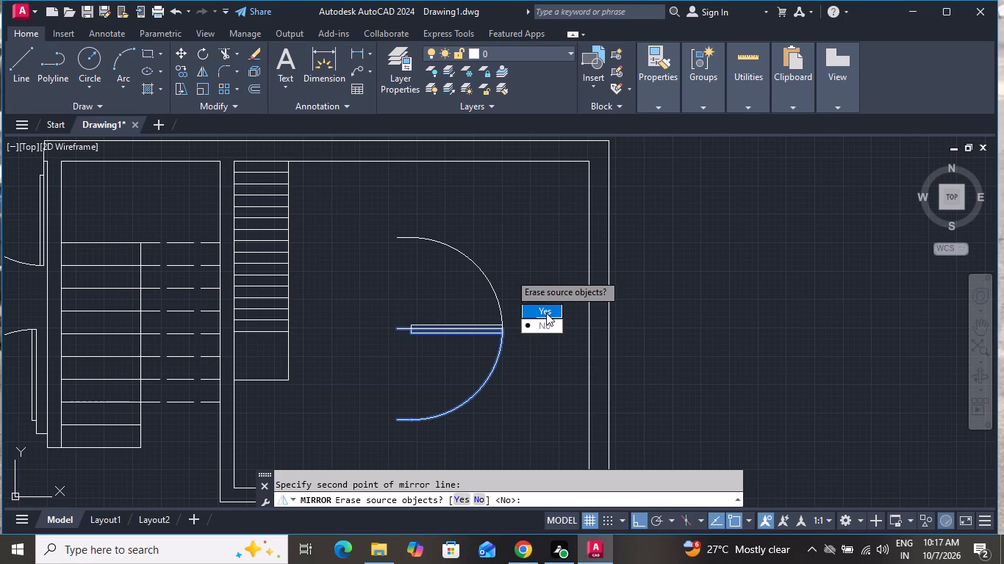
drag(546, 313, 509, 273)
Move the mirrored door, with Ortho off, by its northern jamb end onto the south edge of the narrow striped unit.
click(509, 269)
click(437, 325)
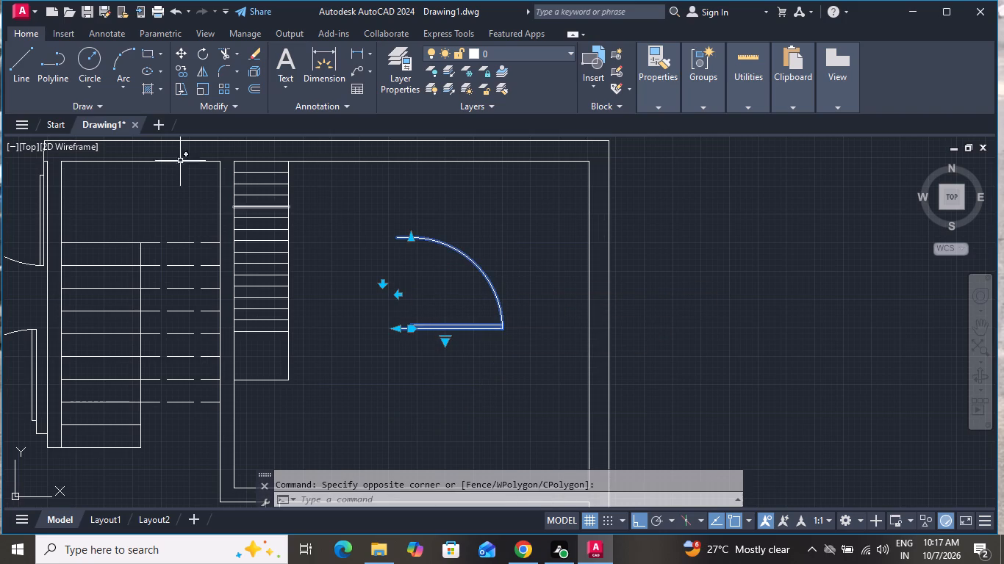
click(180, 46)
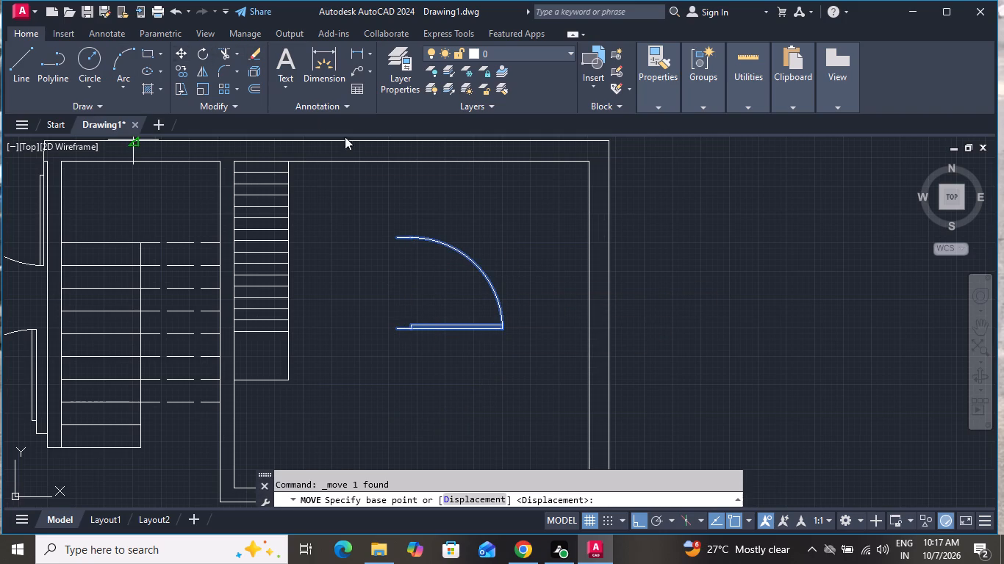
click(395, 236)
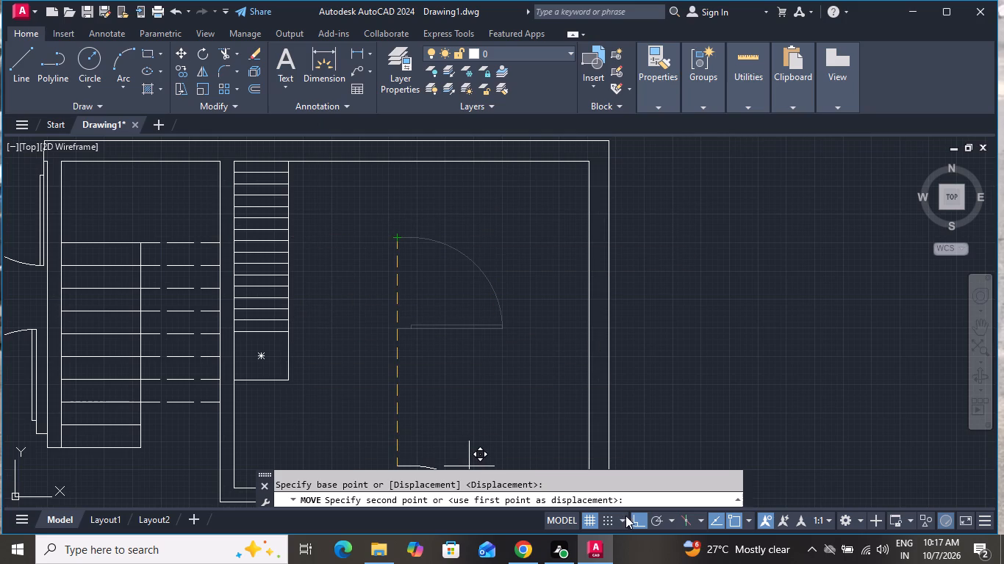
click(632, 515)
scroll(248, 284, down, 2)
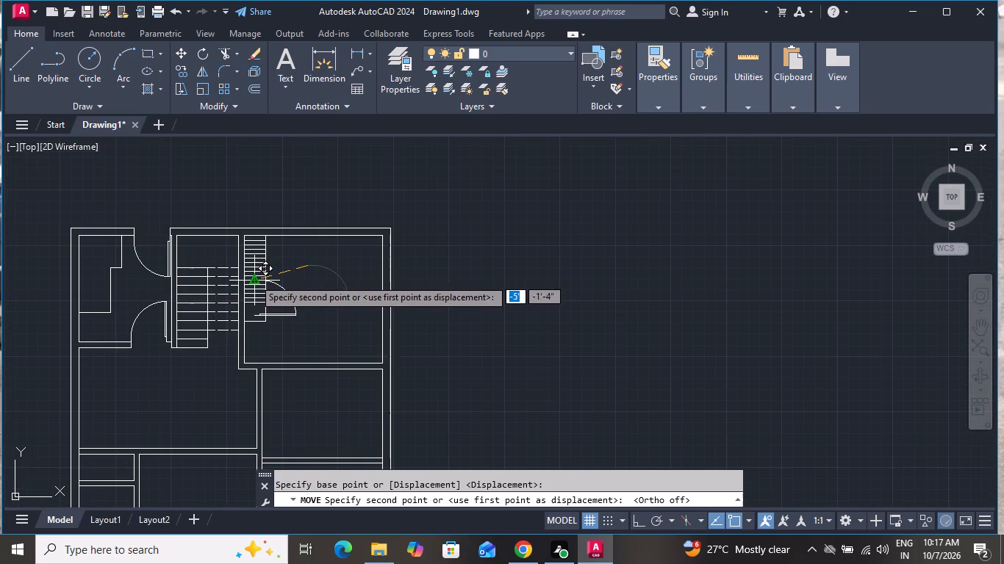
scroll(245, 319, up, 3)
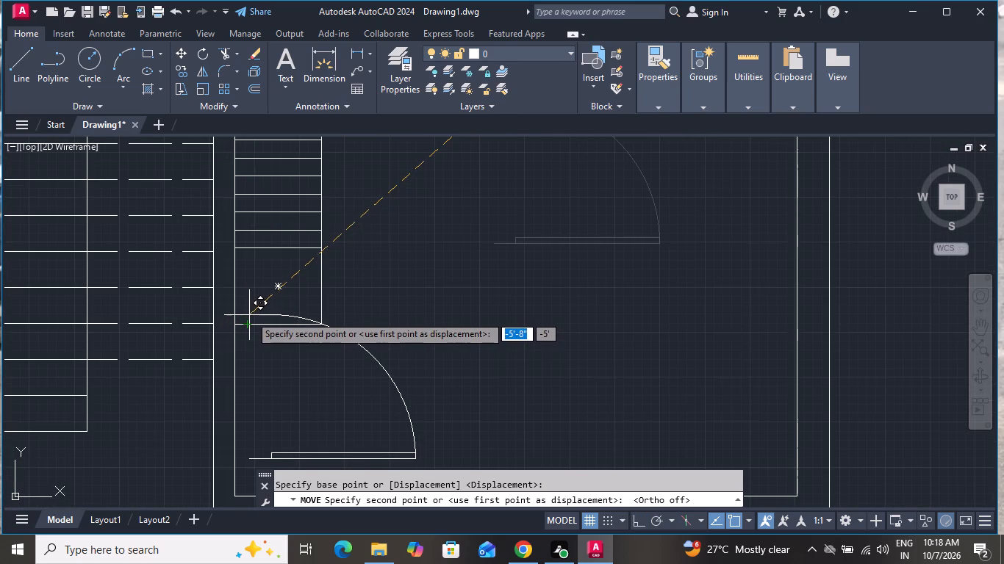
scroll(248, 322, down, 1)
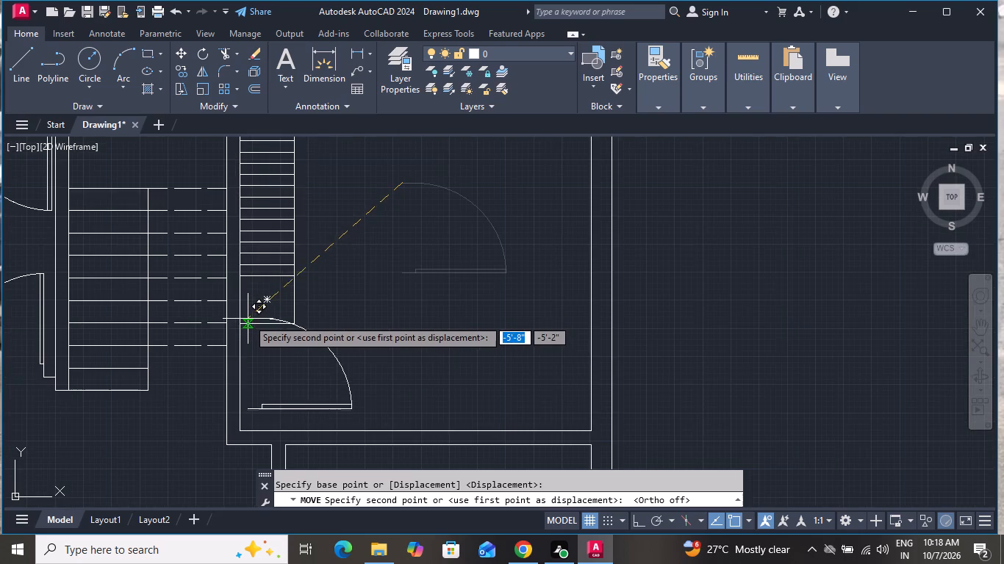
click(254, 329)
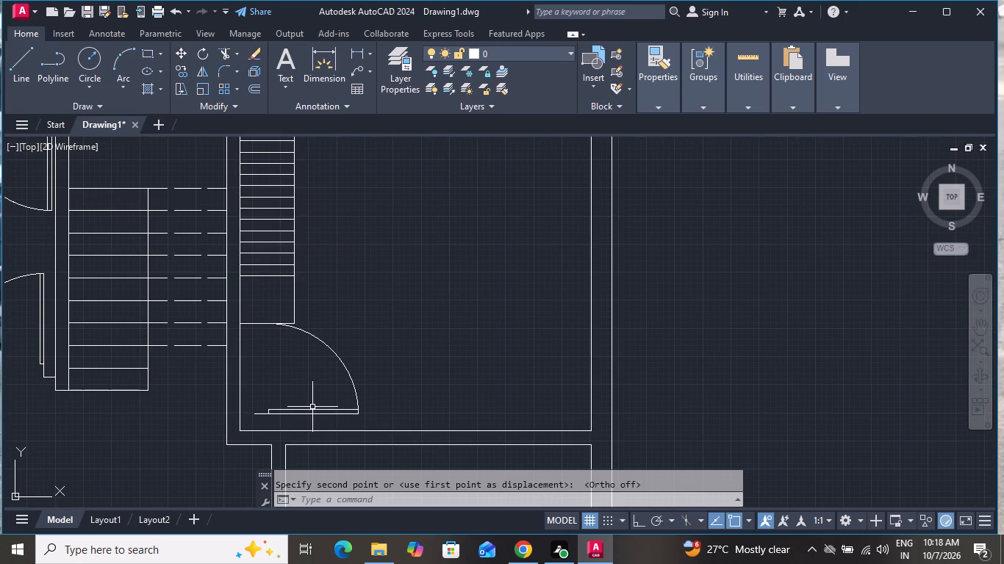
Move the door by its hinge-side jamb end about 7" west and 4" south, onto the inner face of the northeastern room's west partition.
click(312, 408)
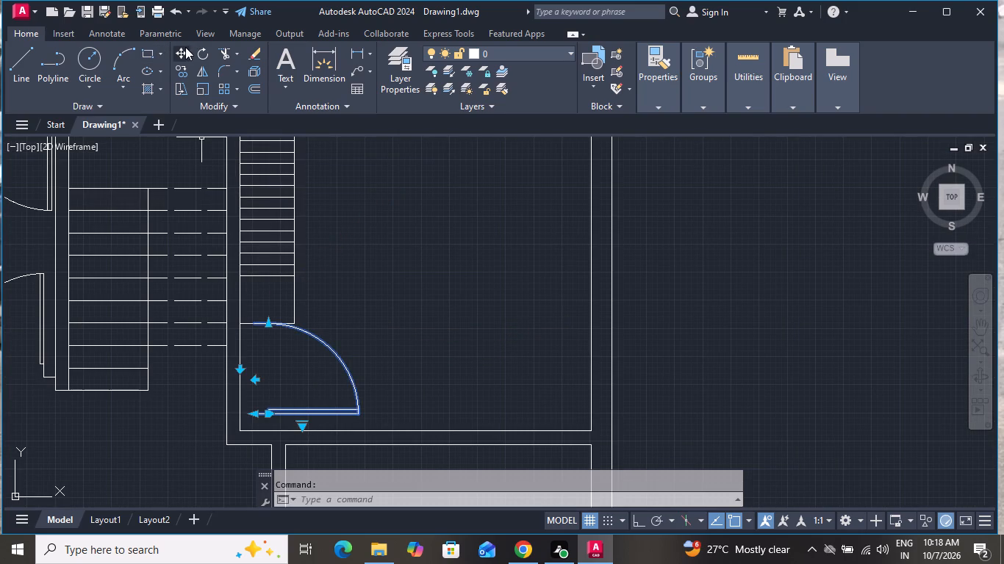
click(185, 47)
scroll(257, 423, up, 4)
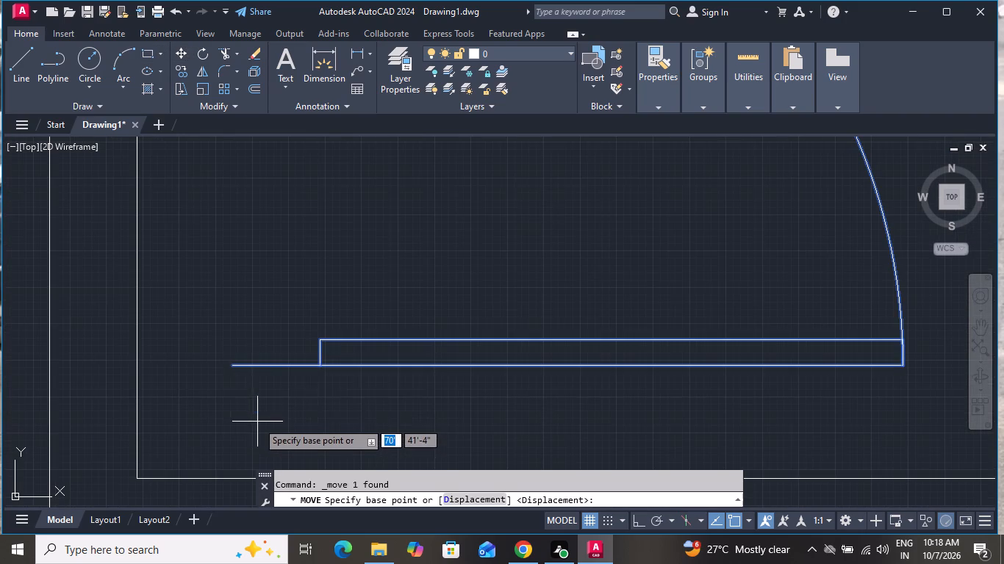
click(235, 365)
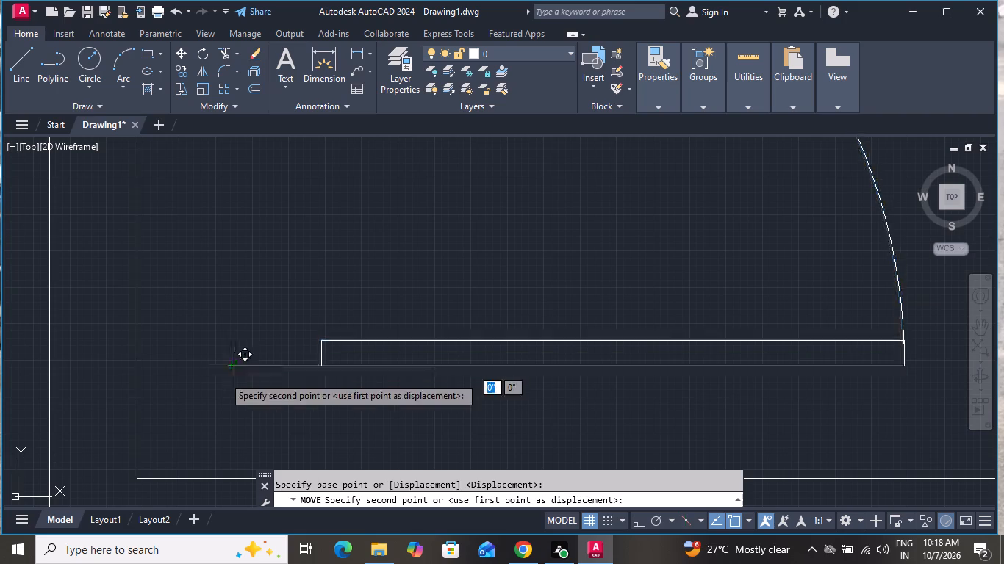
click(136, 430)
scroll(157, 408, down, 4)
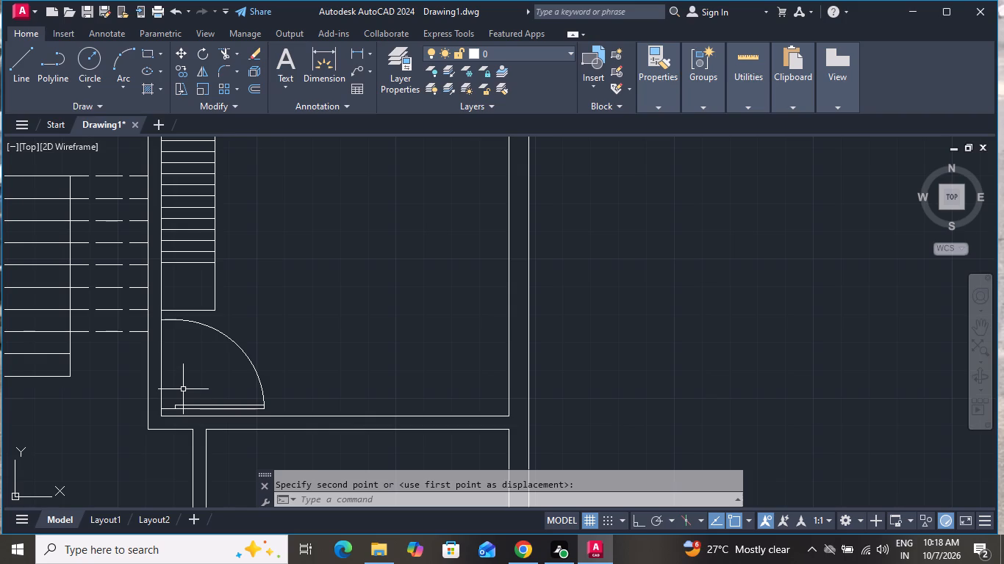
Draw a 6" horizontal line across the northeastern room's west partition at the door's northern jamb end.
click(12, 58)
scroll(135, 308, up, 3)
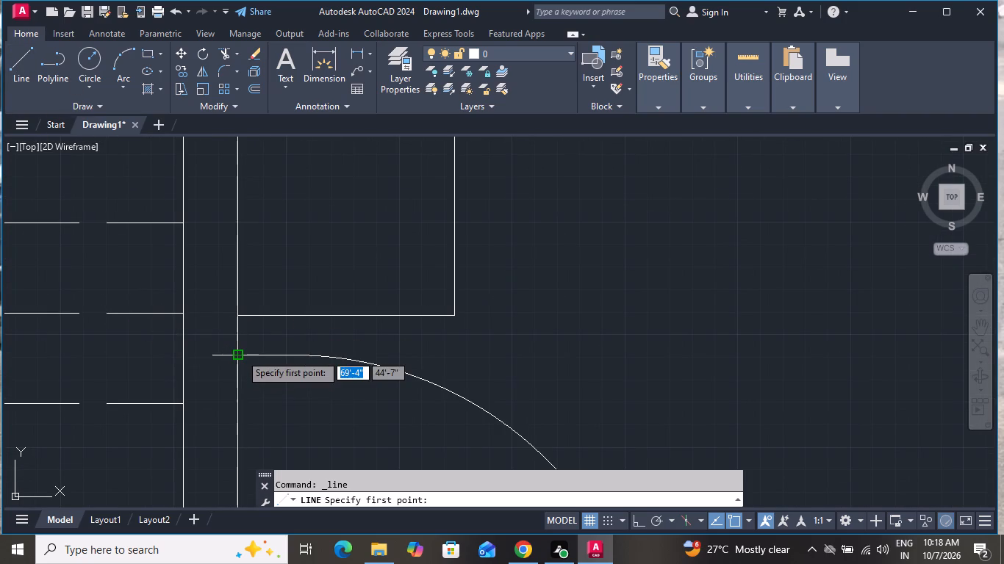
scroll(242, 352, down, 2)
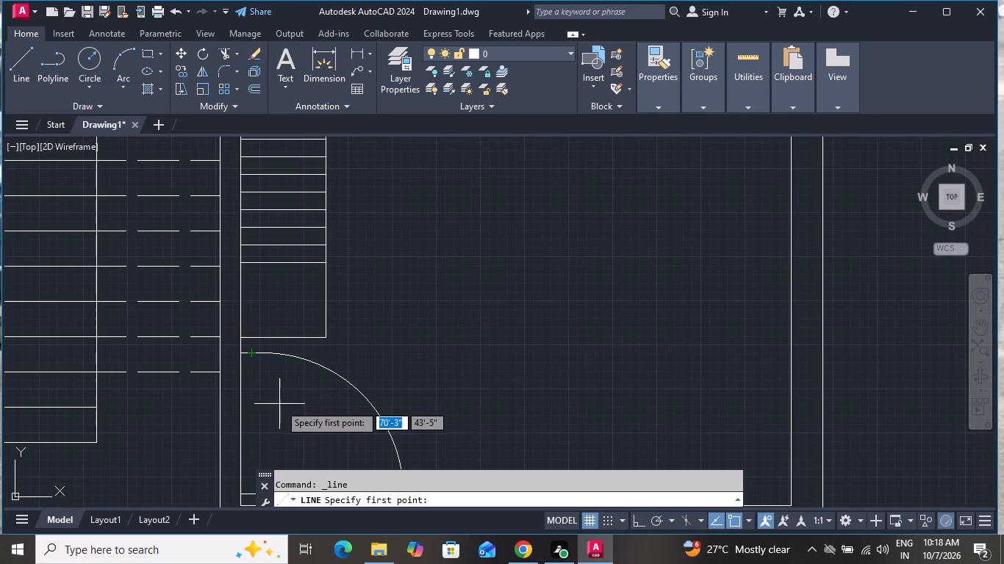
scroll(279, 404, down, 2)
scroll(248, 357, up, 3)
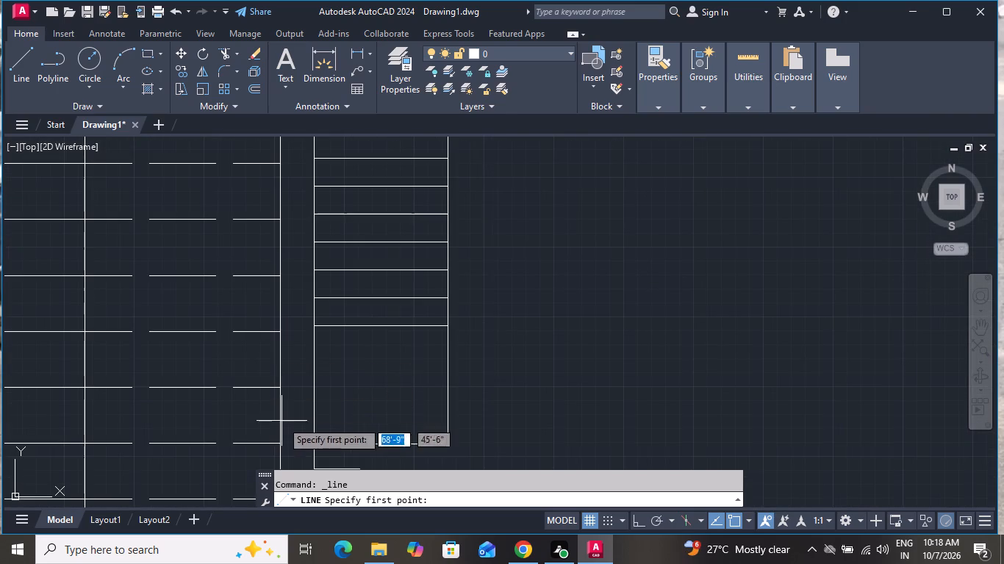
scroll(290, 373, down, 1)
scroll(313, 441, up, 2)
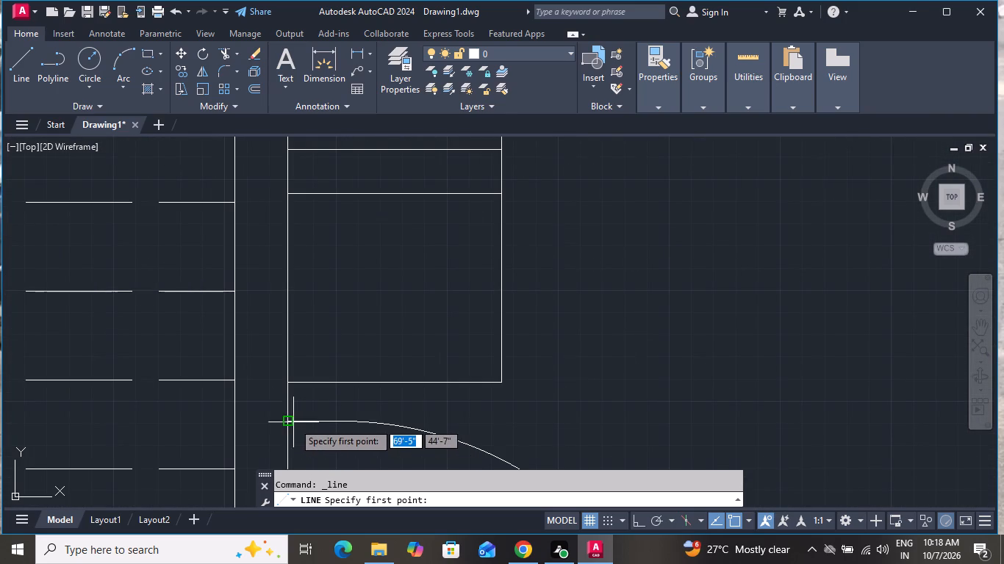
click(290, 422)
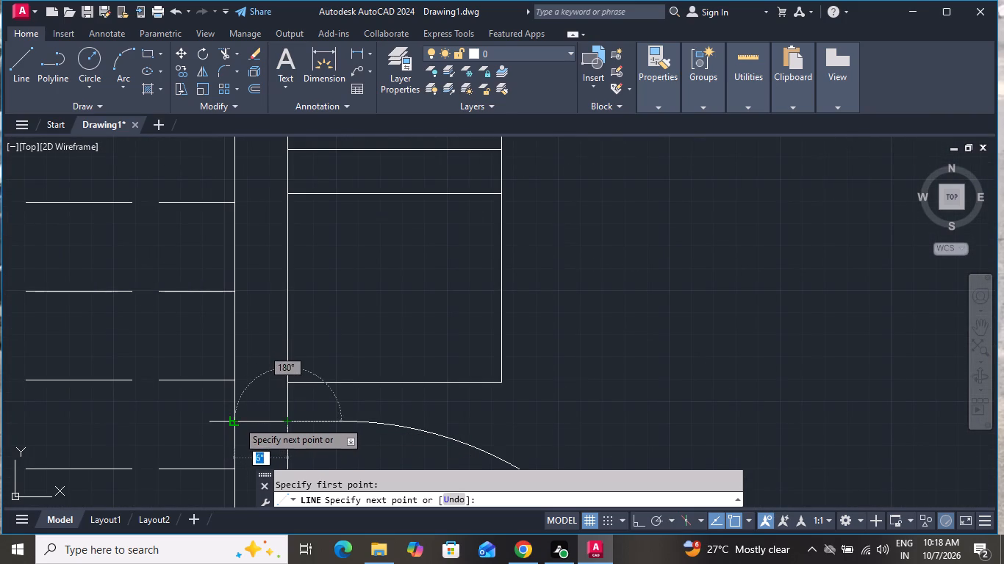
click(235, 421)
right_click(238, 419)
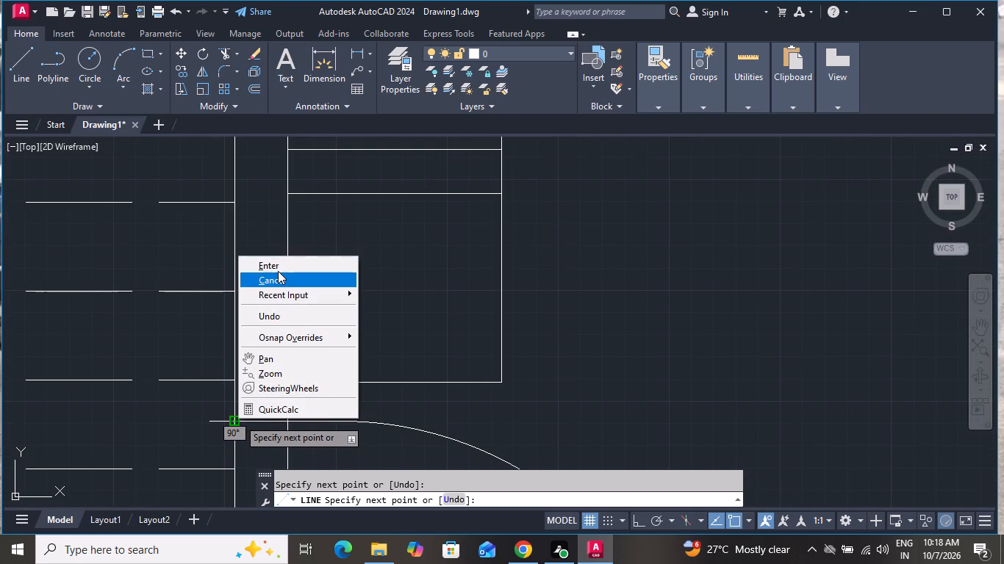
click(278, 270)
scroll(304, 321, down, 4)
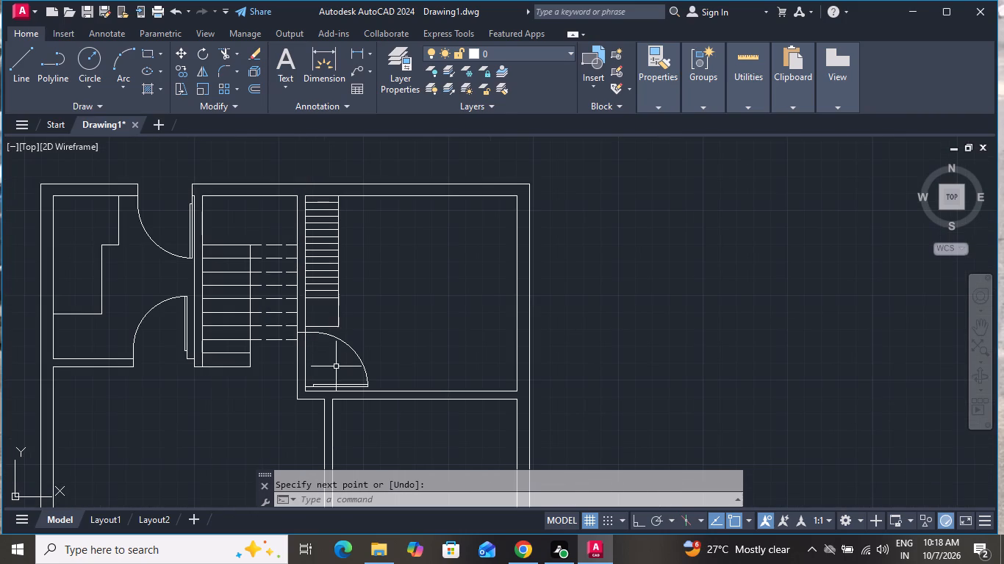
Extend the inner line of the northeastern room's south wall west to the outer face of its west partition.
scroll(336, 366, up, 3)
key(w)
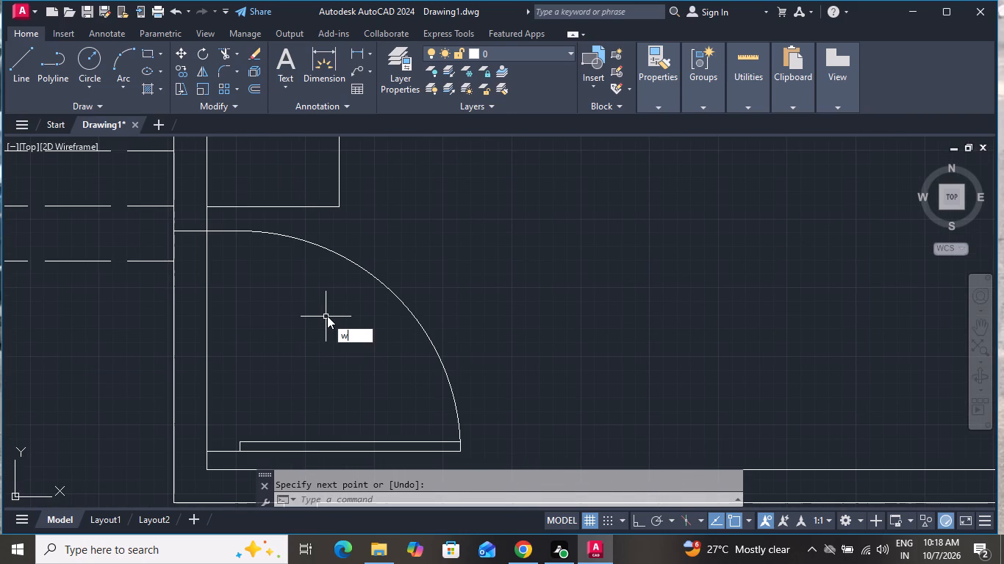
key(BackSpace)
key(e)
key(x)
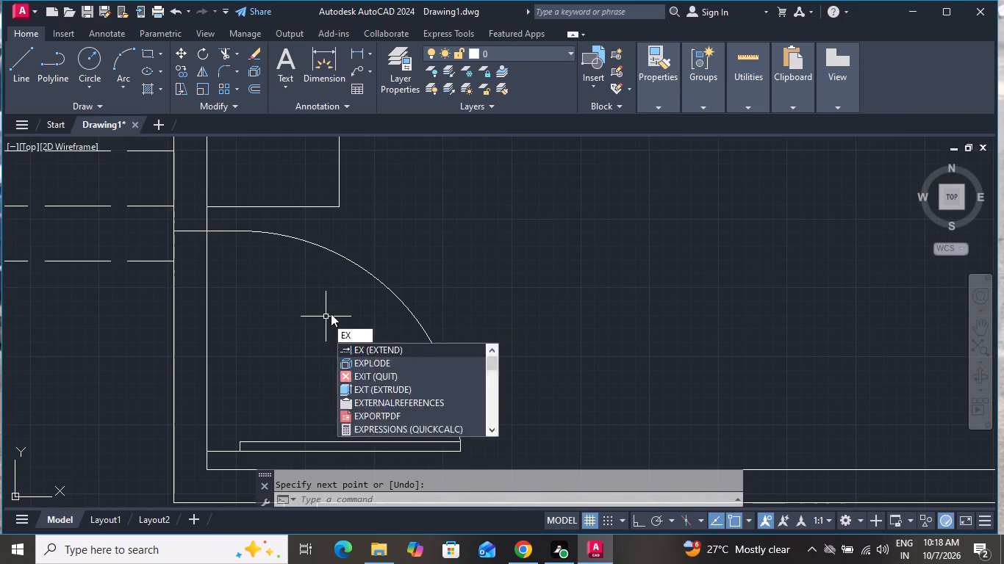
key(space)
key(space)
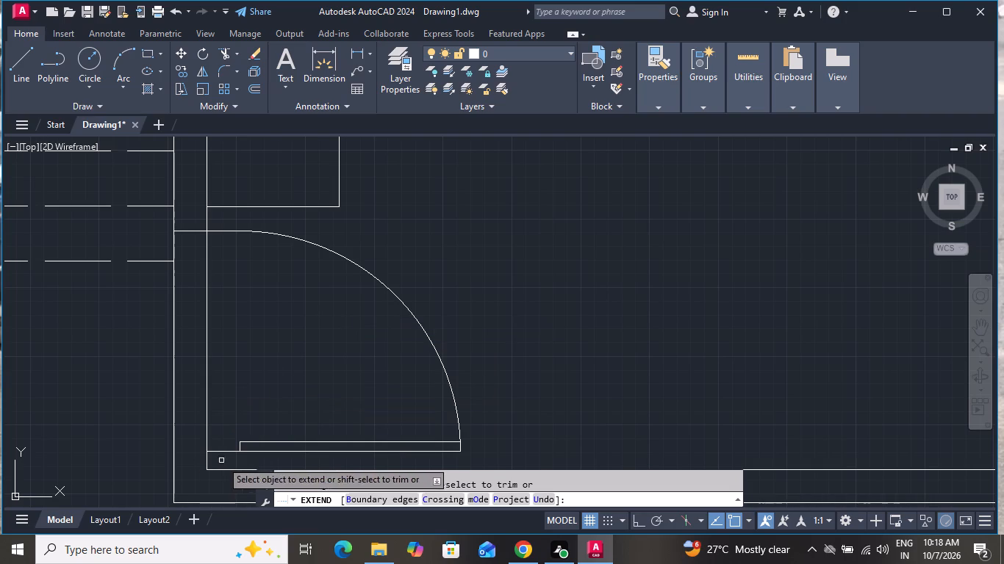
click(234, 469)
right_click(251, 339)
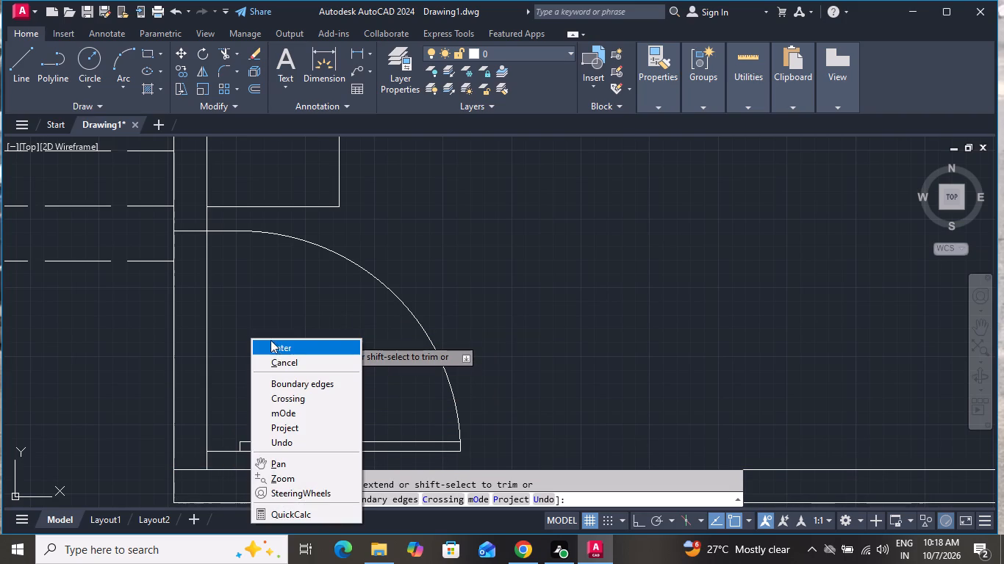
click(284, 366)
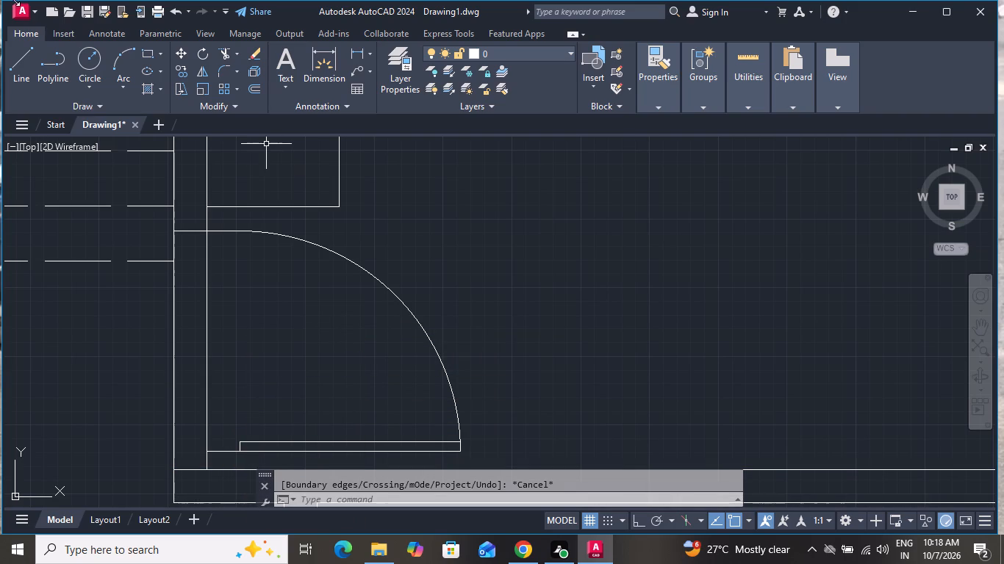
Trim both lines of the west partition across the northeastern room's door to open the doorway.
click(225, 51)
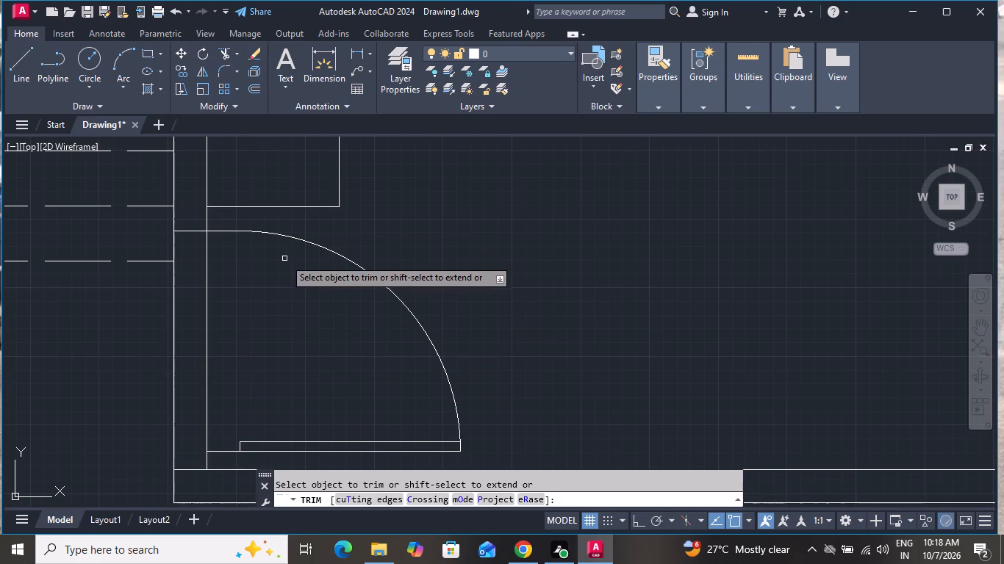
click(265, 301)
click(148, 355)
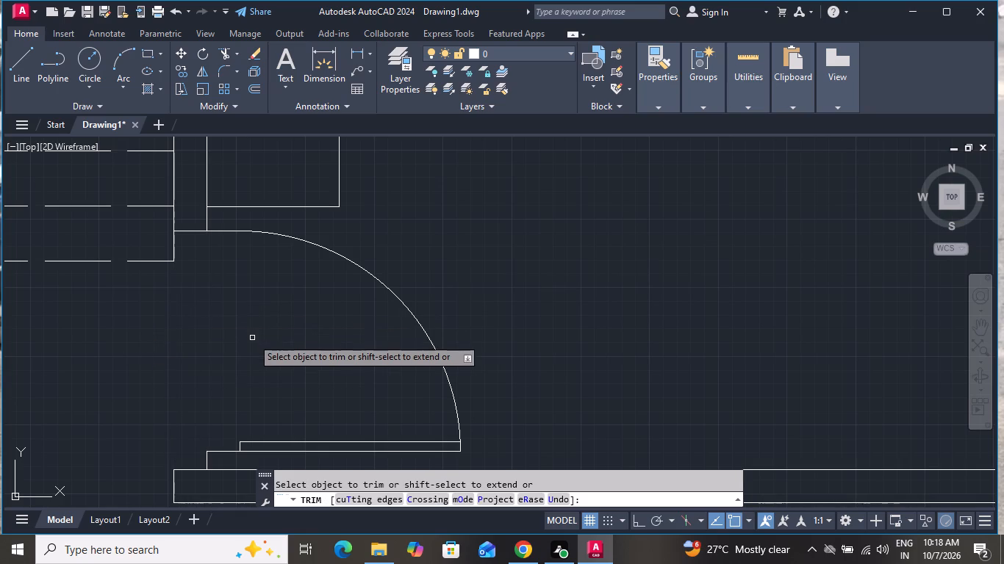
scroll(252, 338, down, 2)
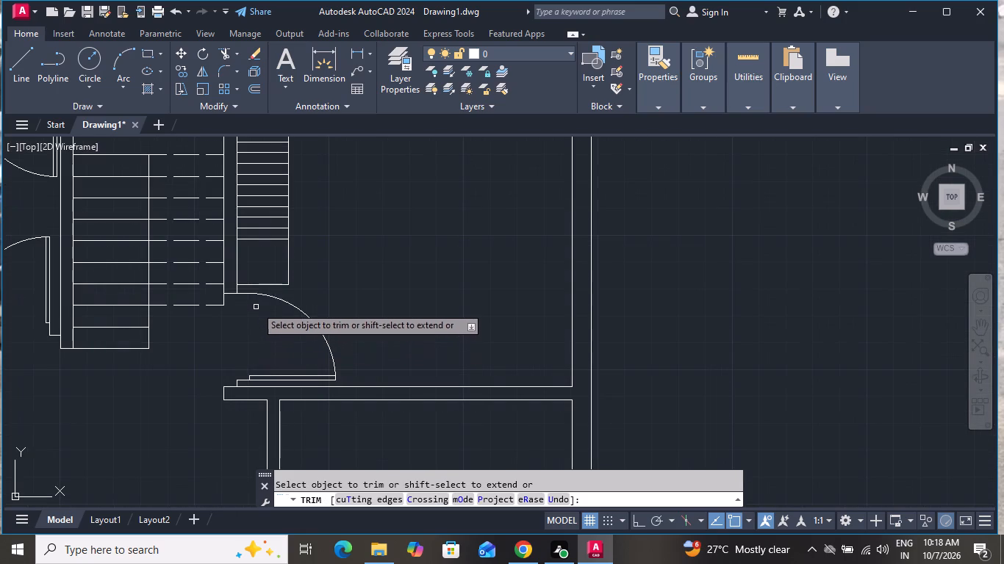
Trim away the two southernmost dashed staircase lines and the leftover partition stub beside the new doorway.
click(210, 282)
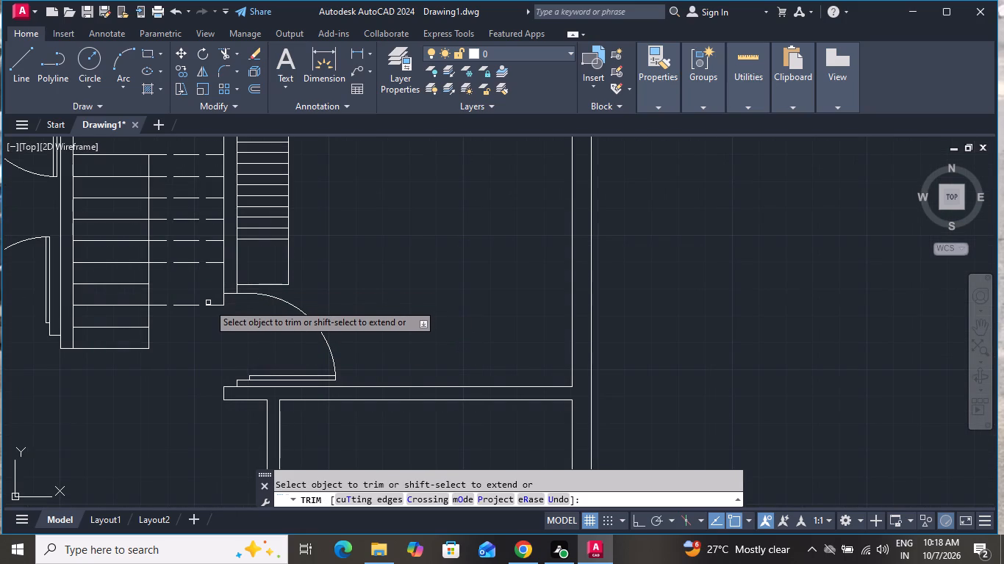
click(208, 305)
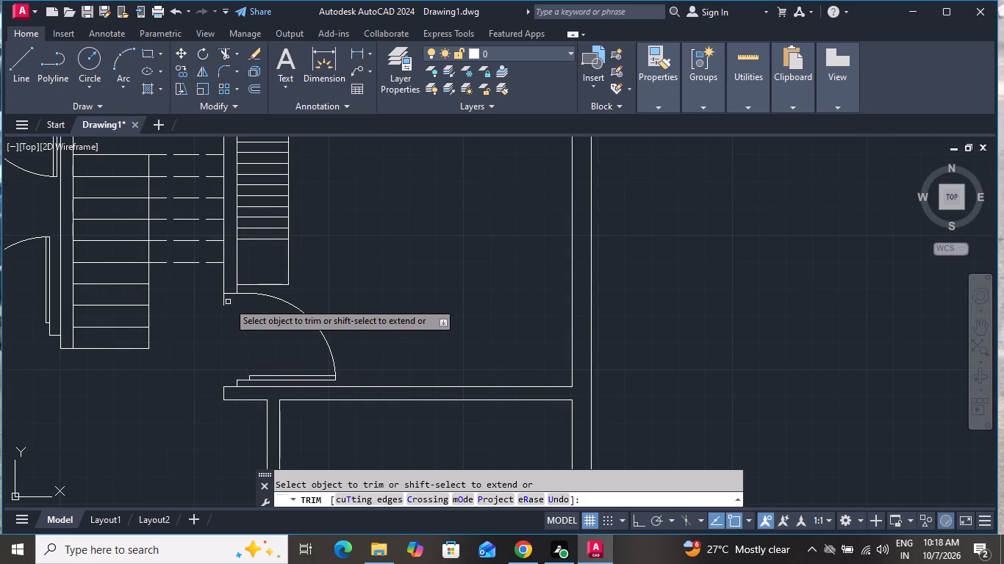
click(229, 301)
click(204, 305)
Trim away the four southernmost cross lines inside the narrow striped unit in the northeastern room.
scroll(242, 261, up, 2)
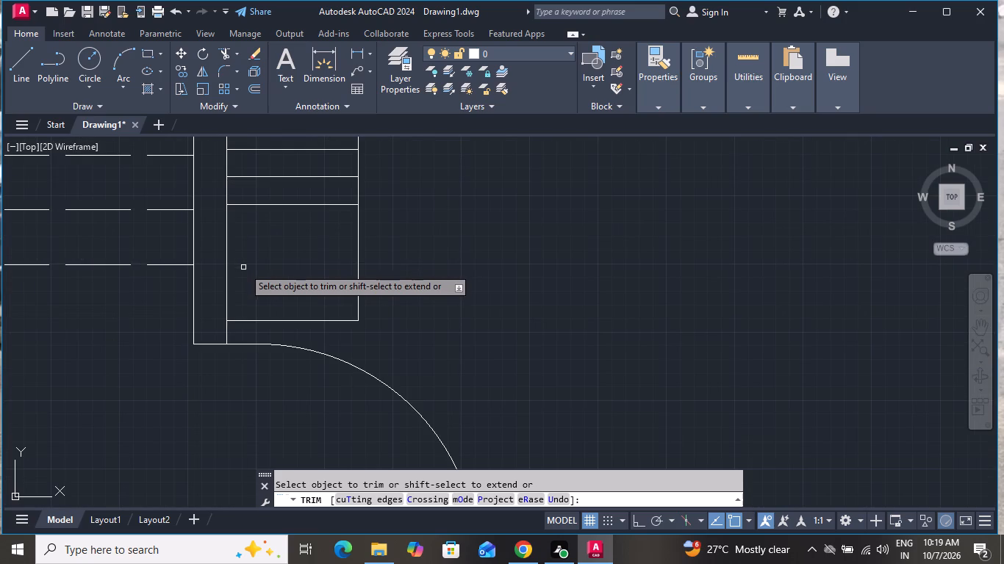
scroll(268, 295, down, 1)
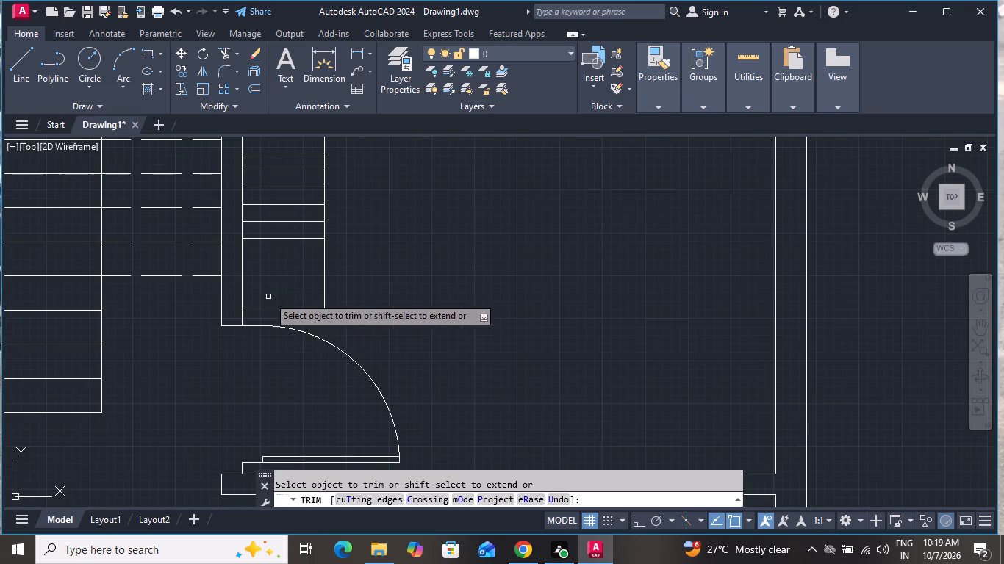
scroll(279, 263, down, 2)
scroll(287, 250, up, 2)
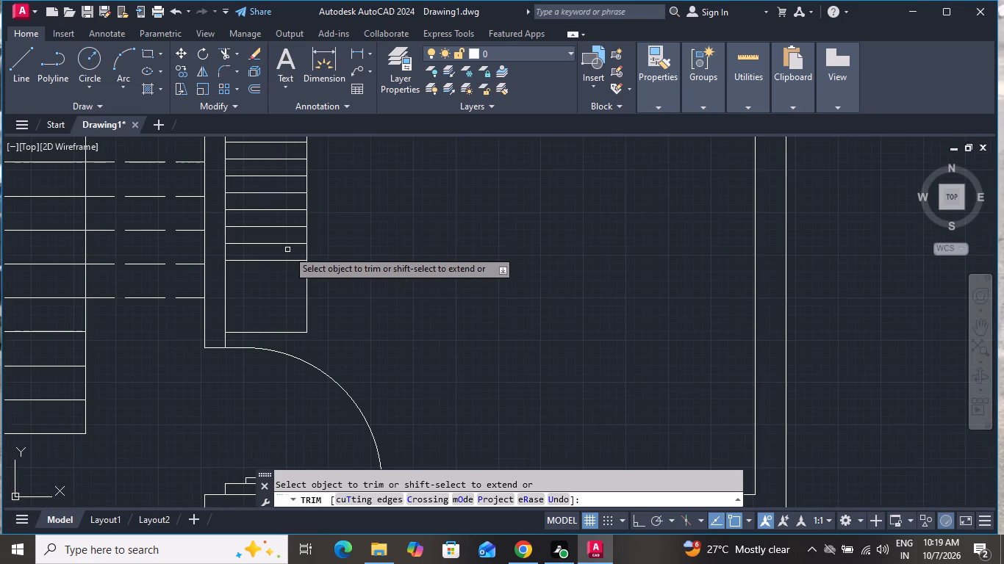
scroll(287, 250, down, 1)
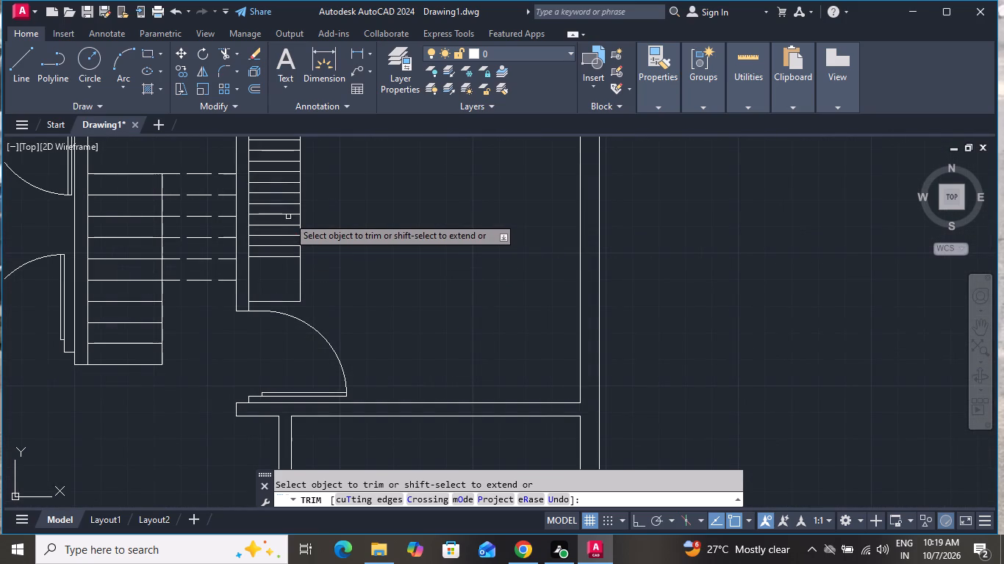
drag(288, 217, 279, 278)
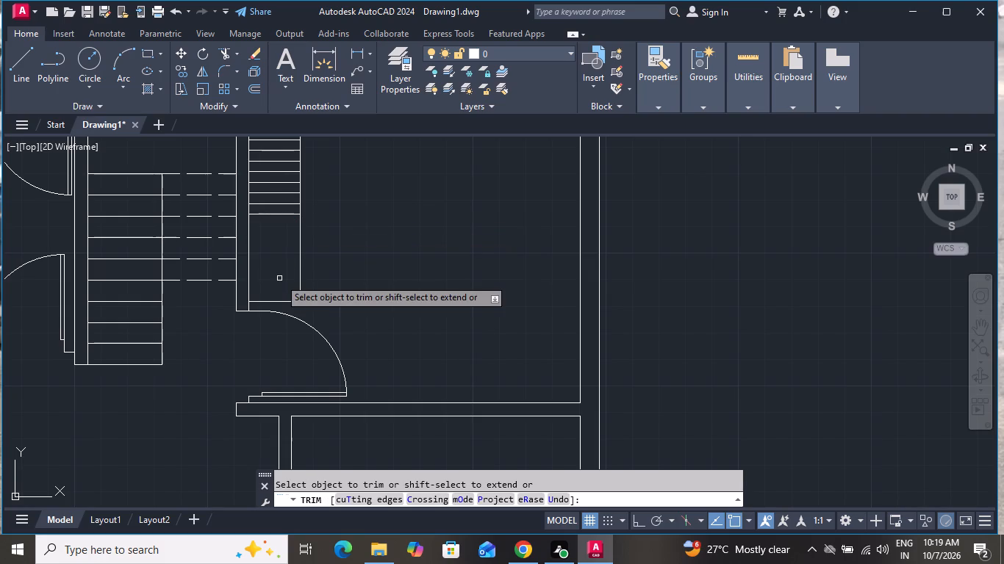
scroll(275, 242, down, 2)
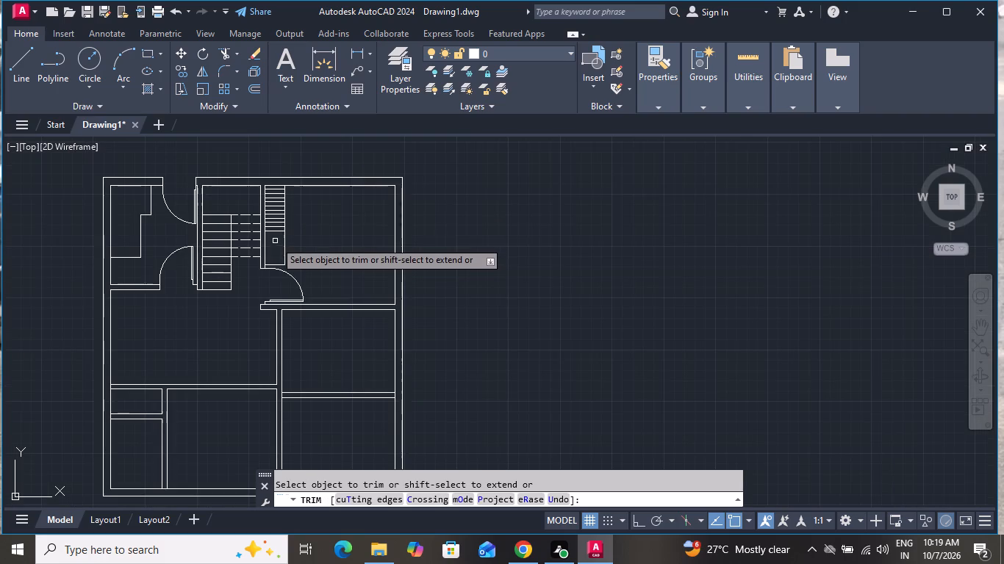
Draw a 2' by 1'-3" rectangle across the narrow striped unit, directly below its southernmost cross line.
right_click(303, 228)
click(347, 256)
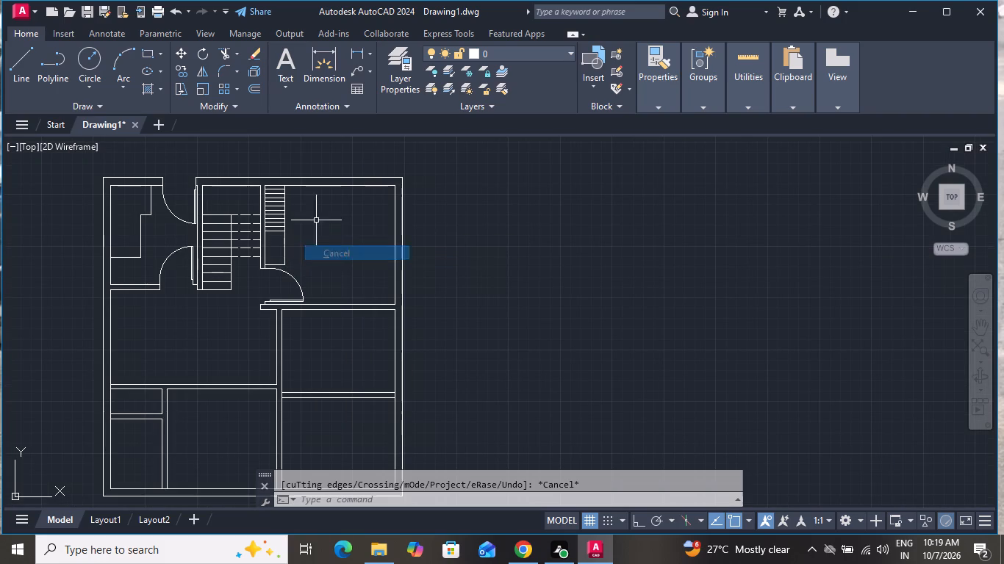
click(148, 56)
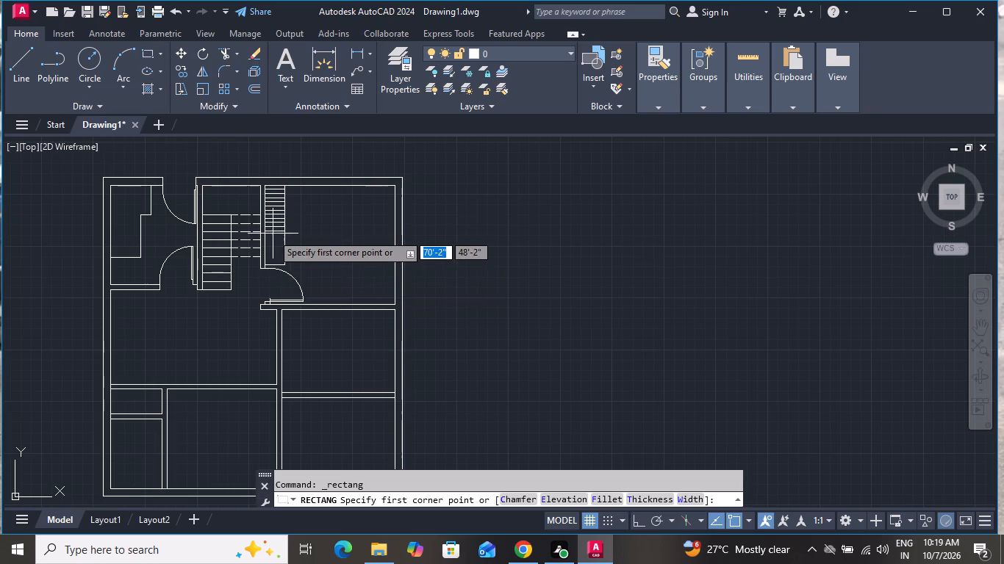
scroll(271, 232, up, 5)
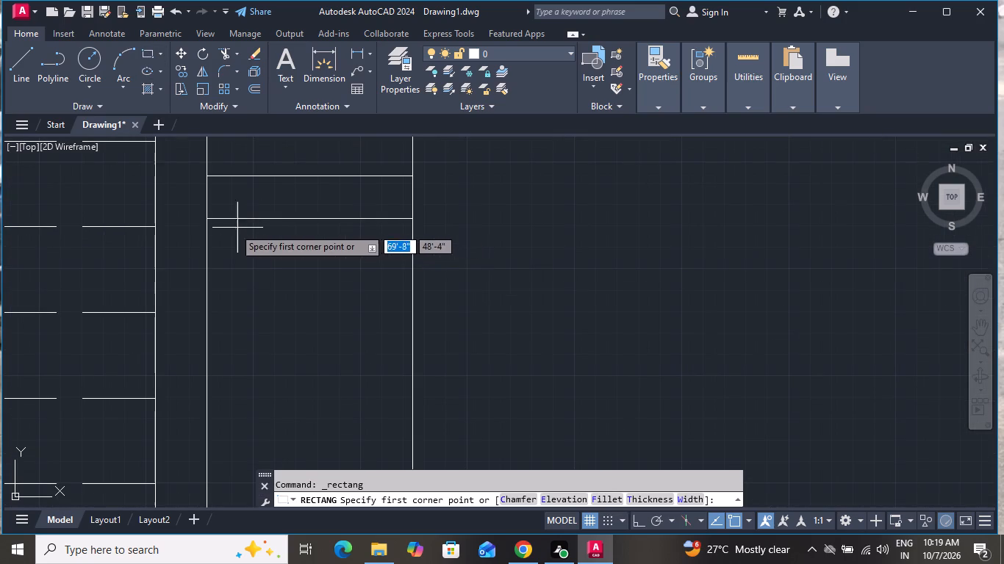
click(209, 219)
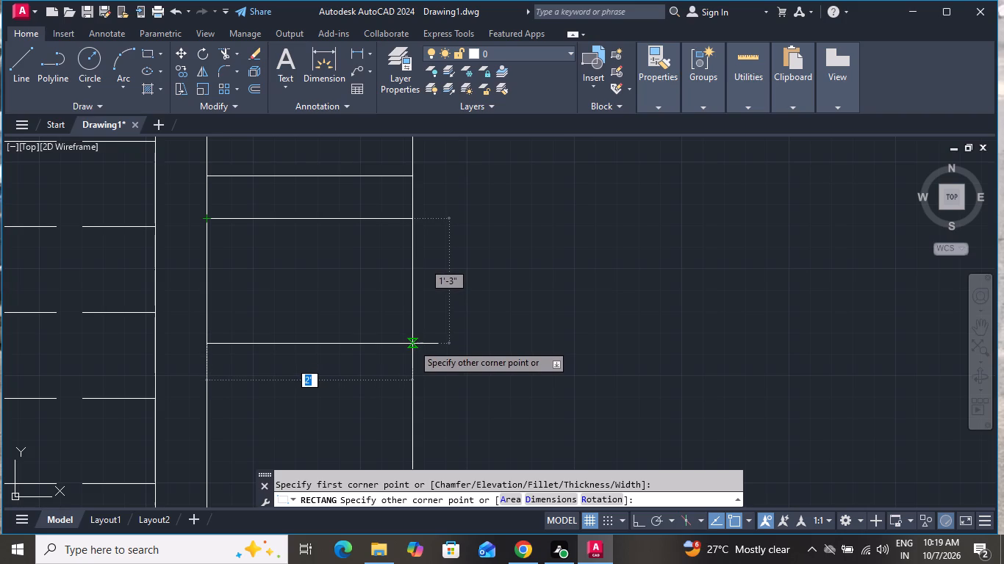
click(412, 344)
Examine the staircase, the narrow striped unit and the doorway of the northeastern room.
scroll(409, 342, down, 2)
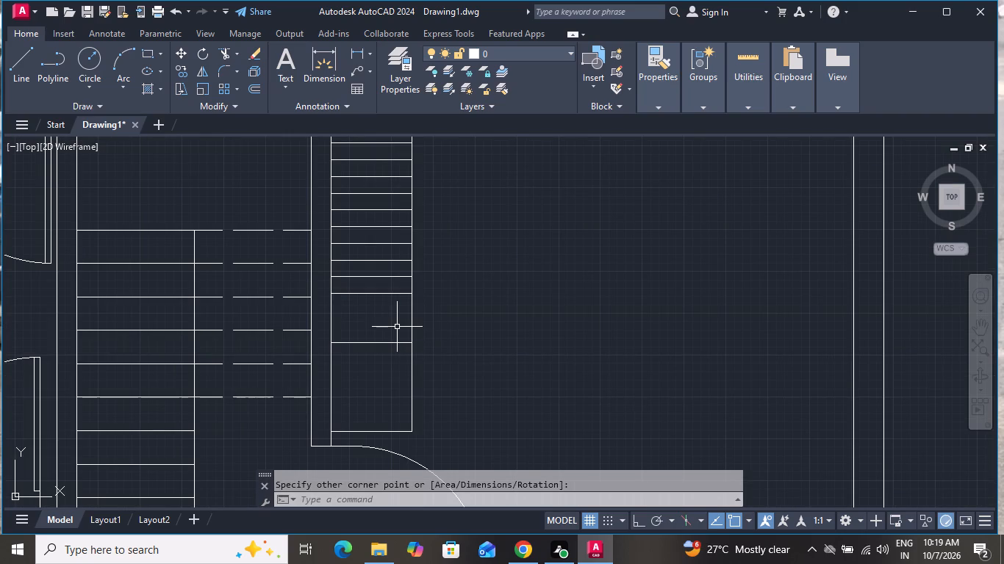
scroll(397, 328, down, 3)
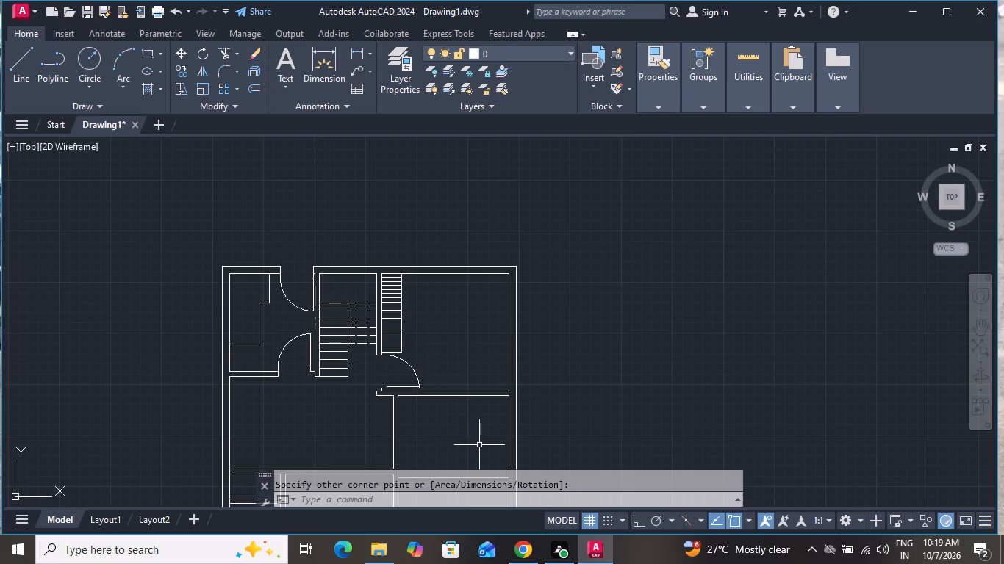
scroll(487, 413, down, 2)
scroll(487, 412, up, 1)
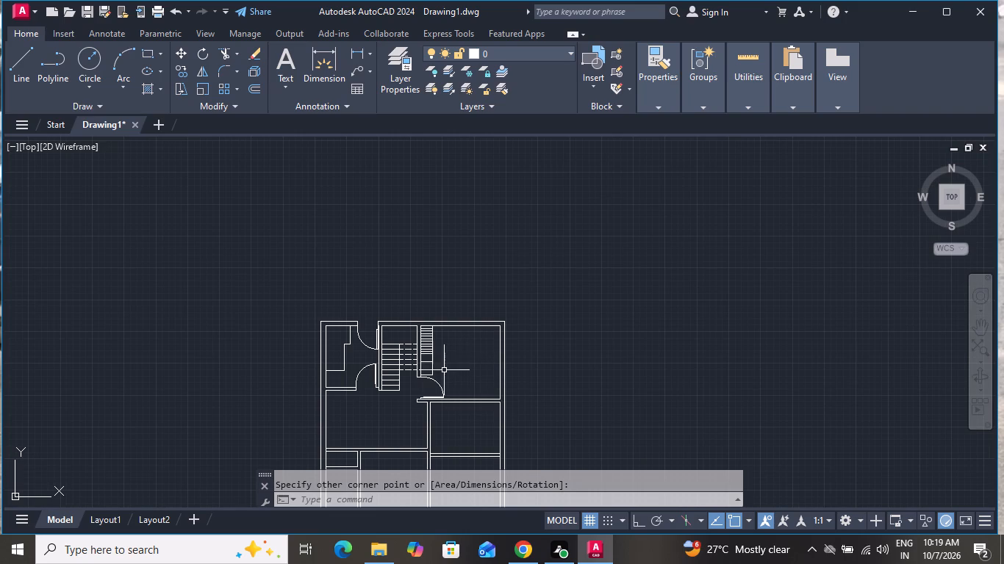
scroll(444, 371, down, 1)
scroll(444, 372, up, 4)
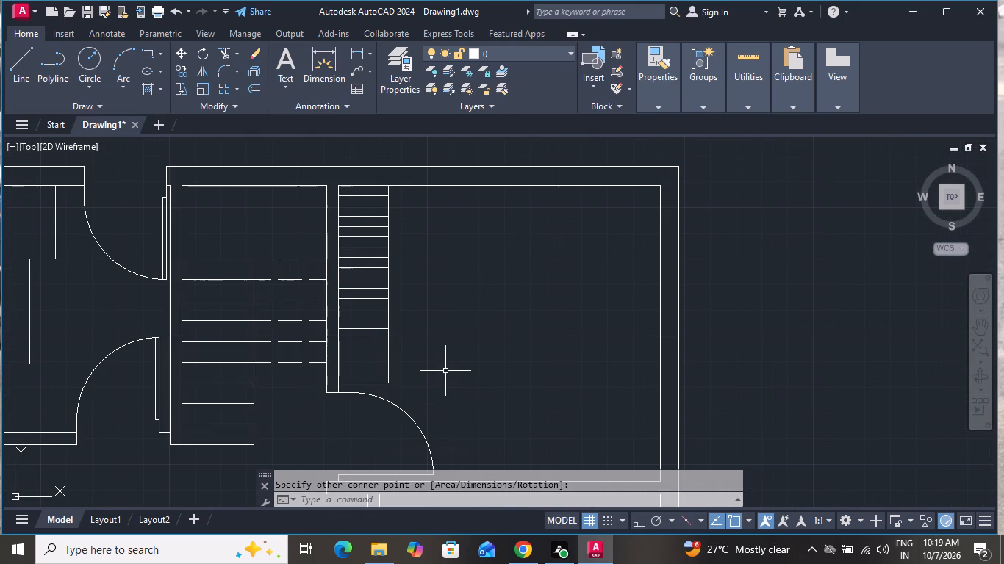
scroll(445, 371, down, 4)
scroll(447, 380, up, 1)
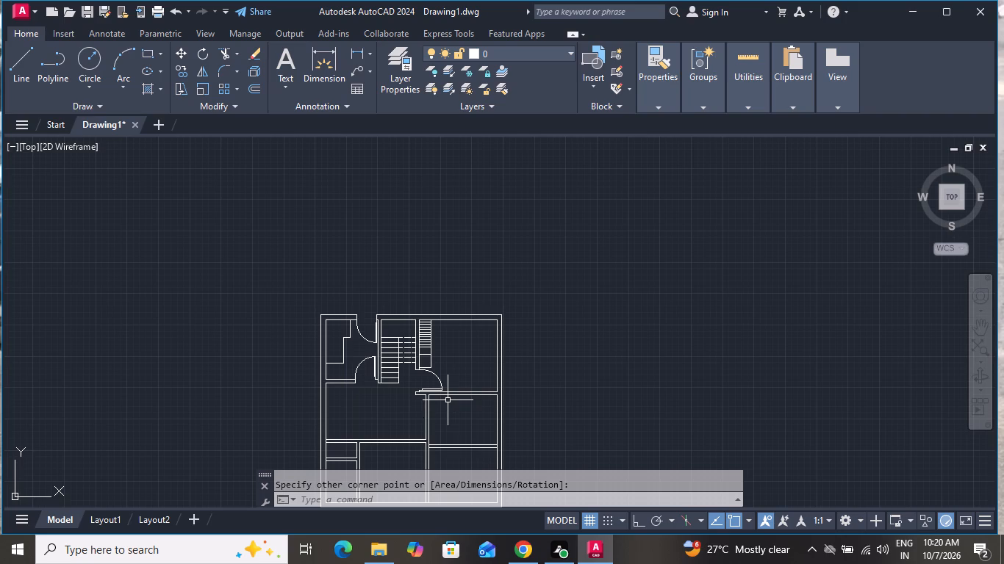
scroll(409, 383, up, 3)
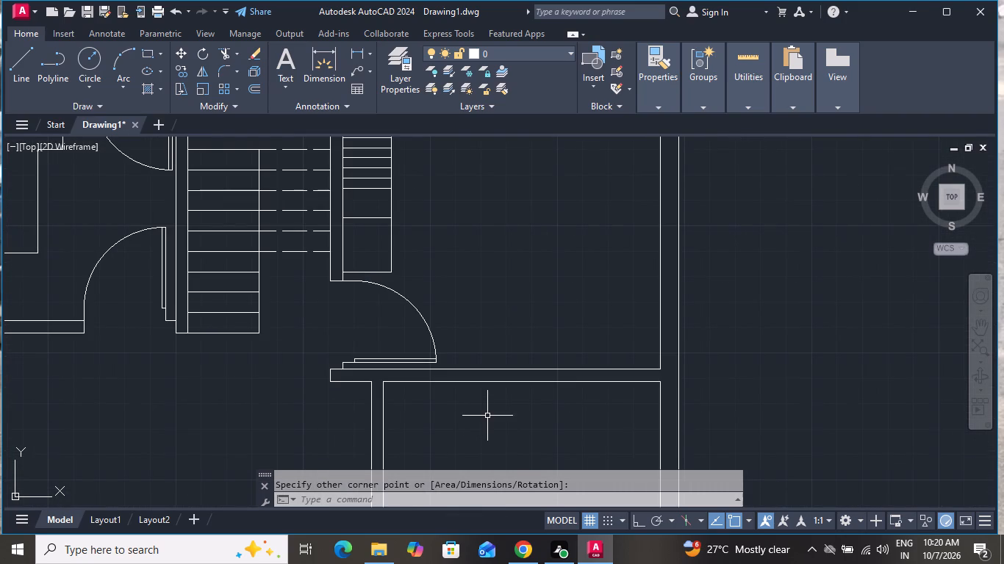
scroll(470, 405, down, 1)
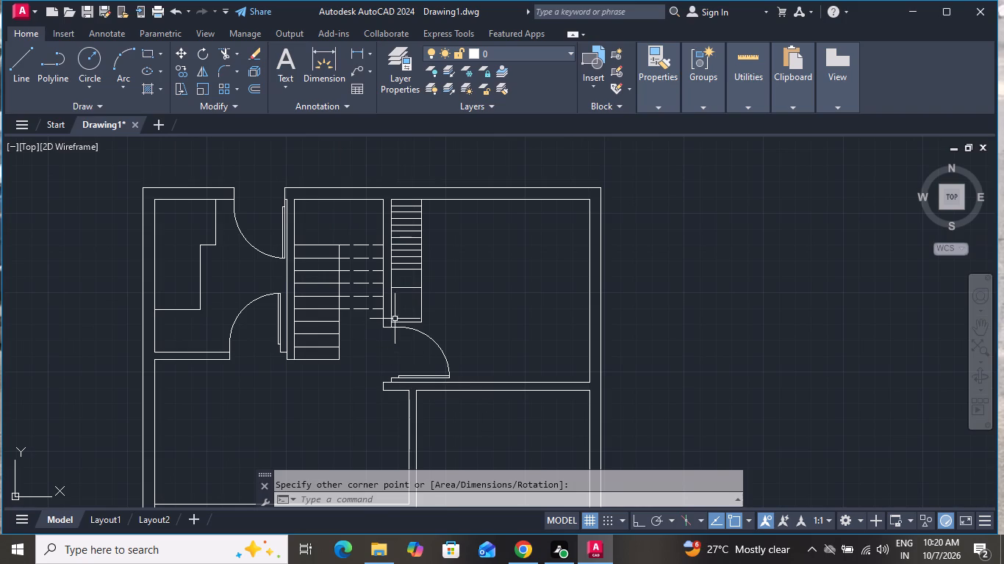
scroll(395, 319, up, 3)
scroll(398, 317, down, 3)
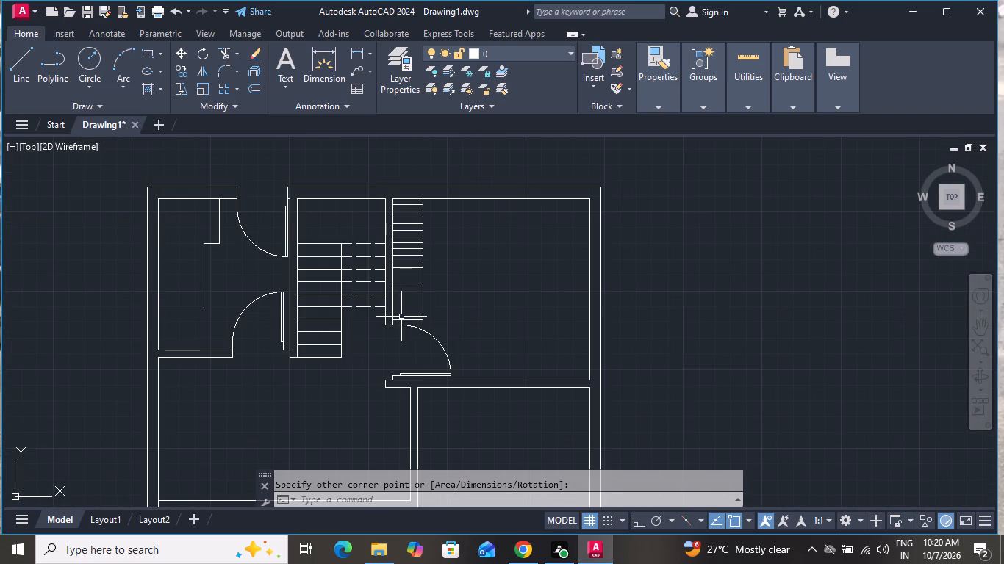
scroll(332, 408, down, 1)
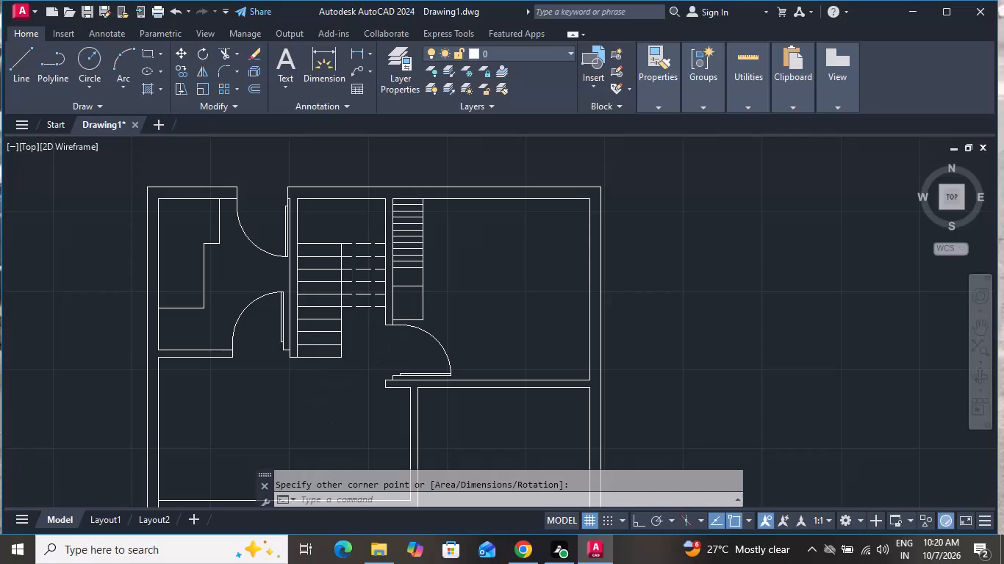
Draw a short line straight across the north wall of the small western room, from its inner to its outer face, near the east end.
scroll(333, 408, down, 1)
scroll(313, 463, up, 2)
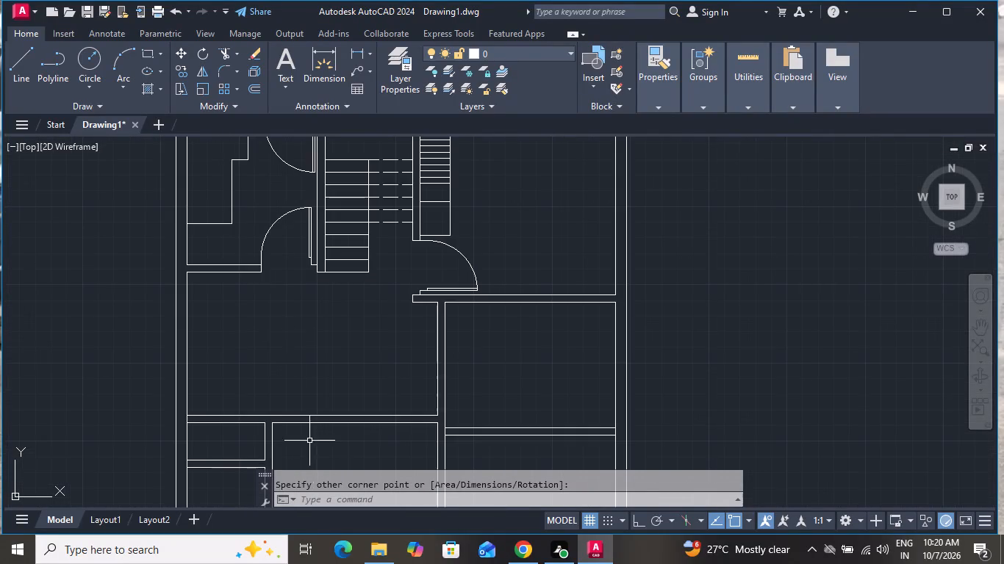
click(15, 48)
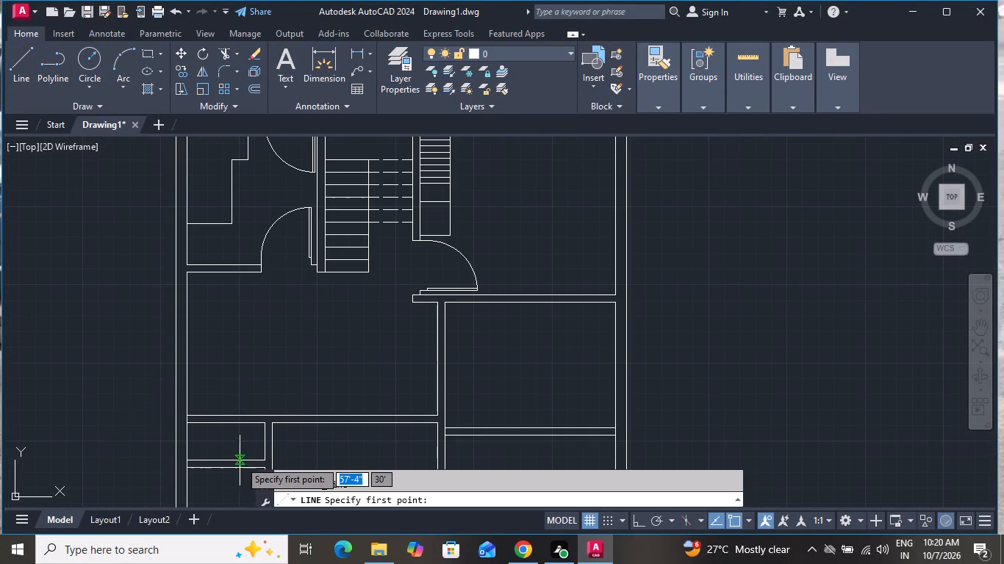
scroll(240, 459, up, 2)
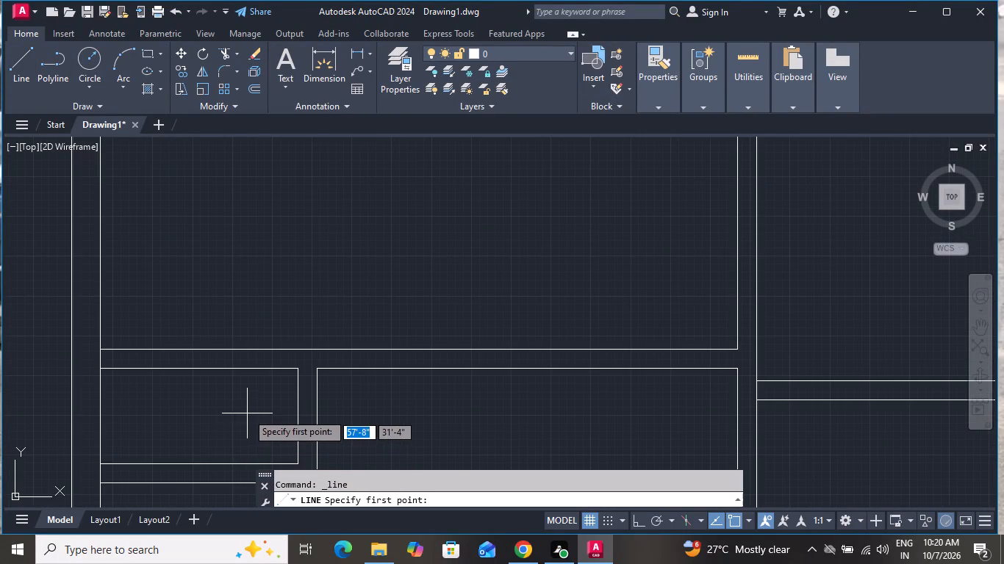
click(248, 367)
click(247, 352)
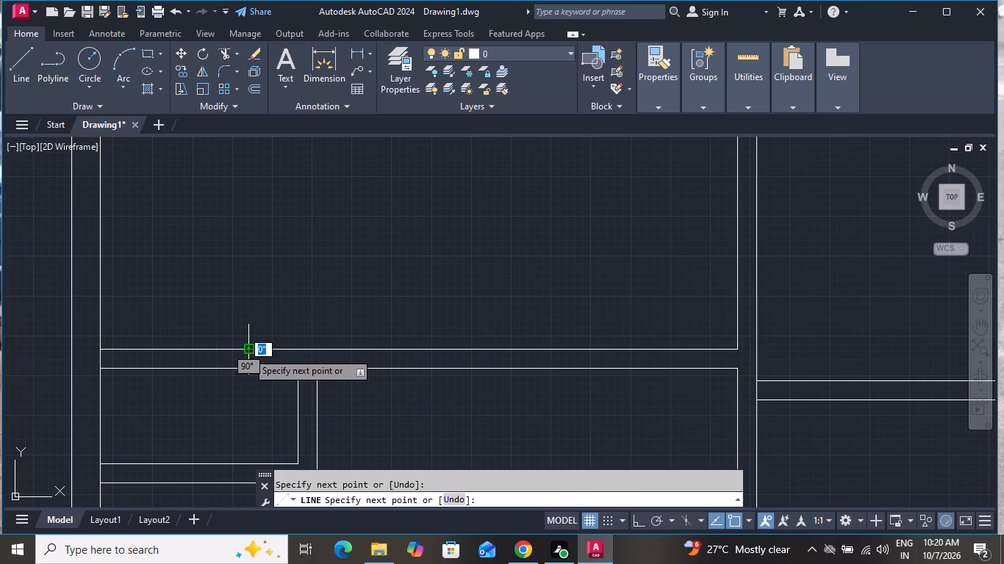
right_drag(248, 352, 233, 357)
click(255, 375)
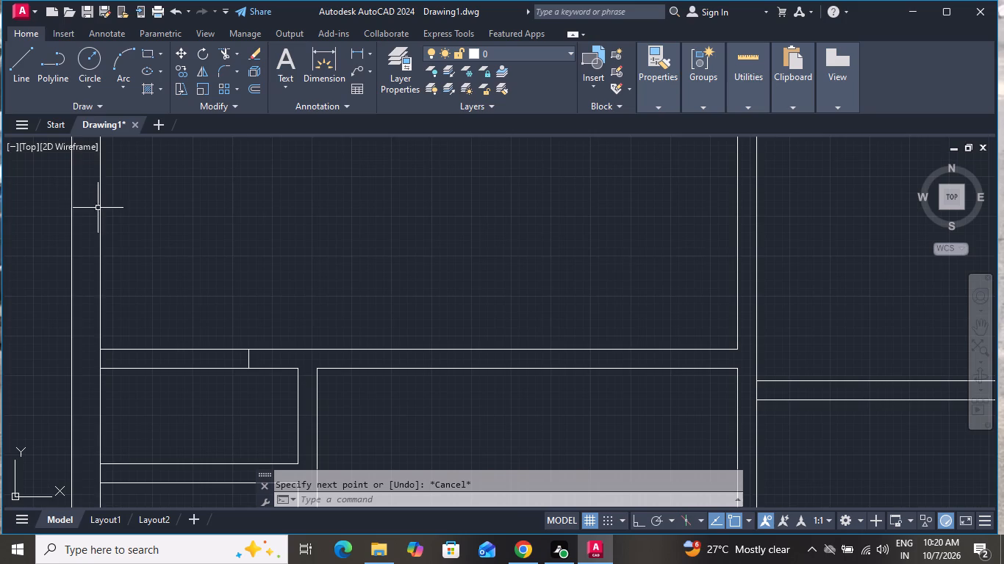
Draw a vertical line across the small western room's south wall, aligned with the line above and ending slightly past the wall's south face.
scroll(148, 255, down, 1)
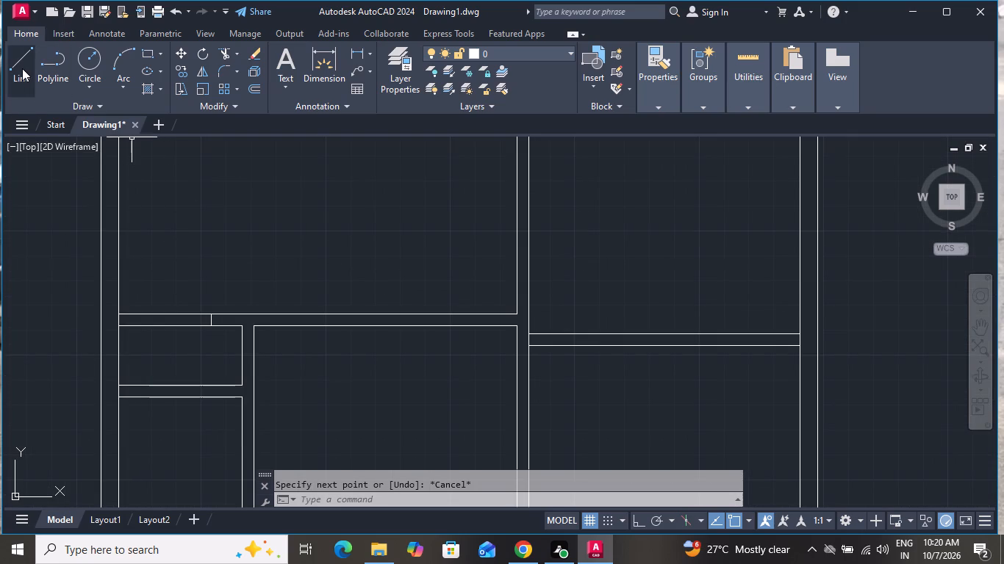
click(22, 68)
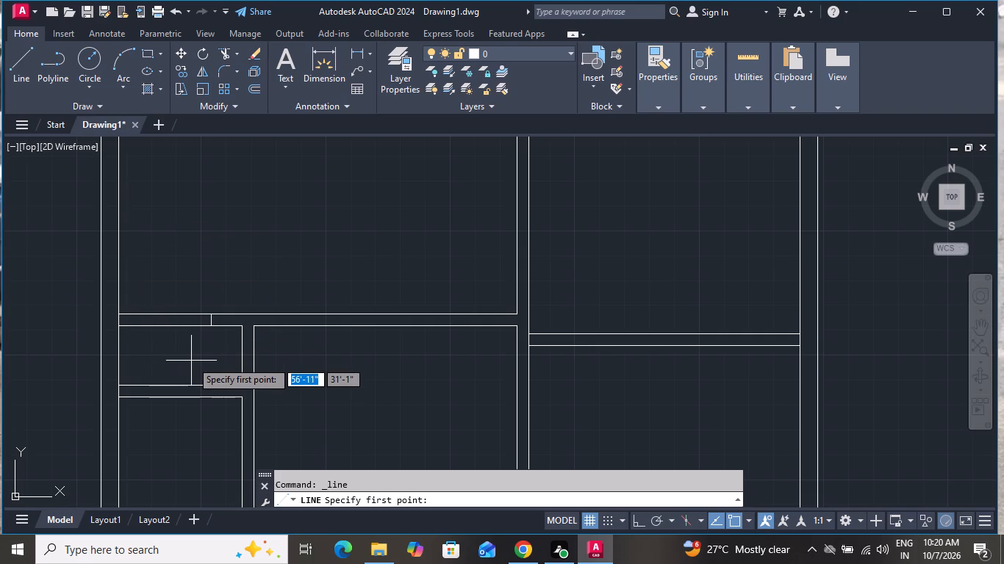
scroll(214, 394, up, 2)
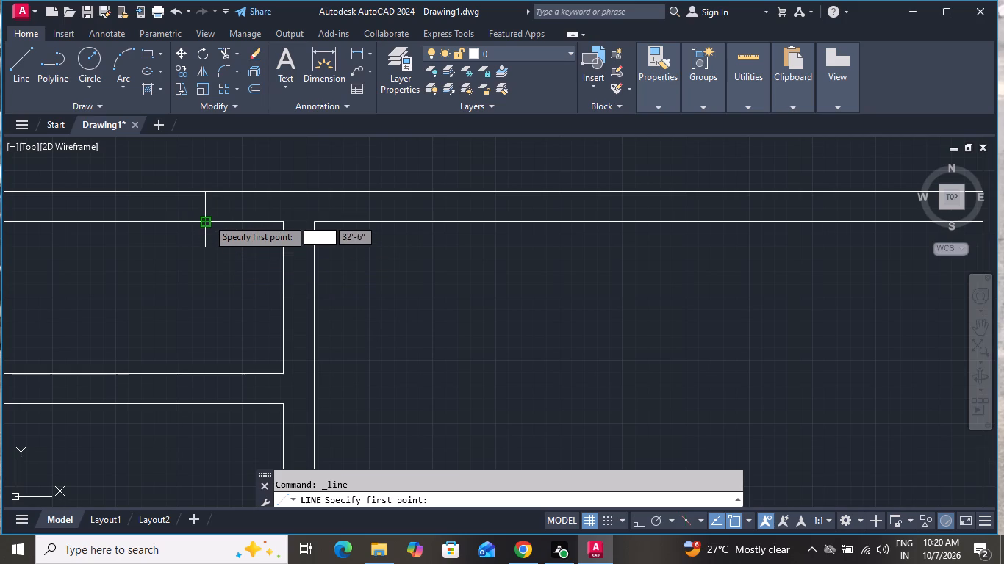
click(201, 372)
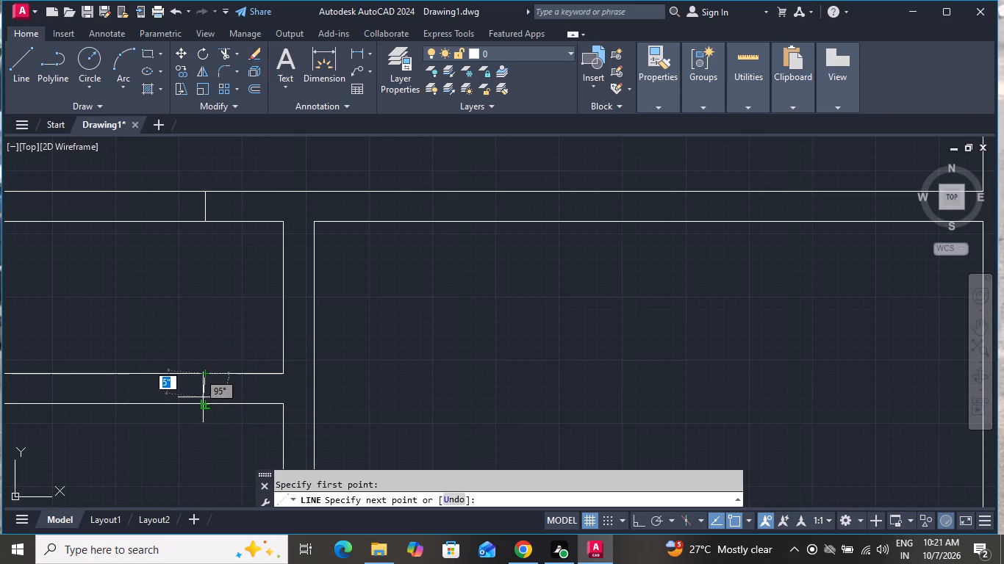
click(210, 424)
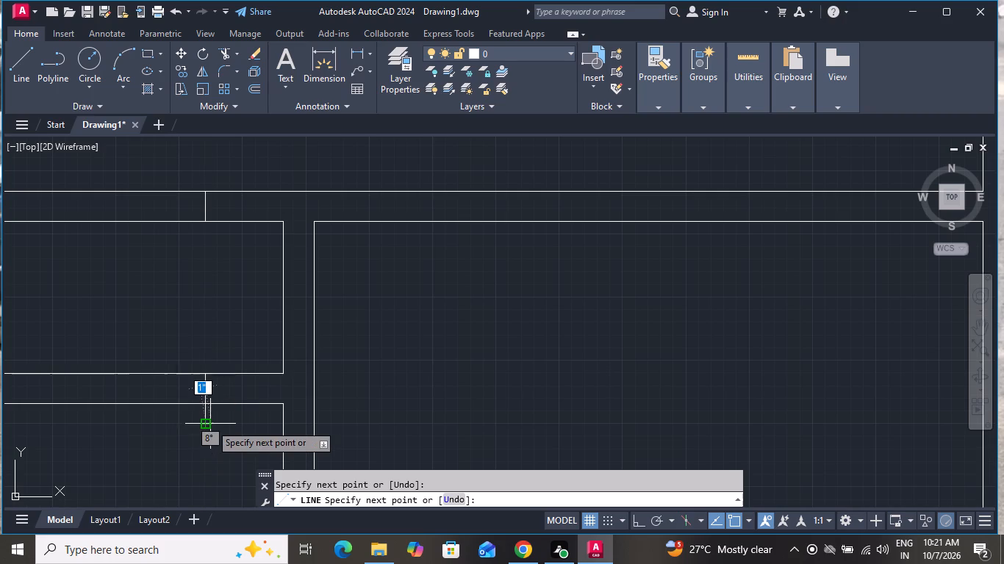
right_click(232, 415)
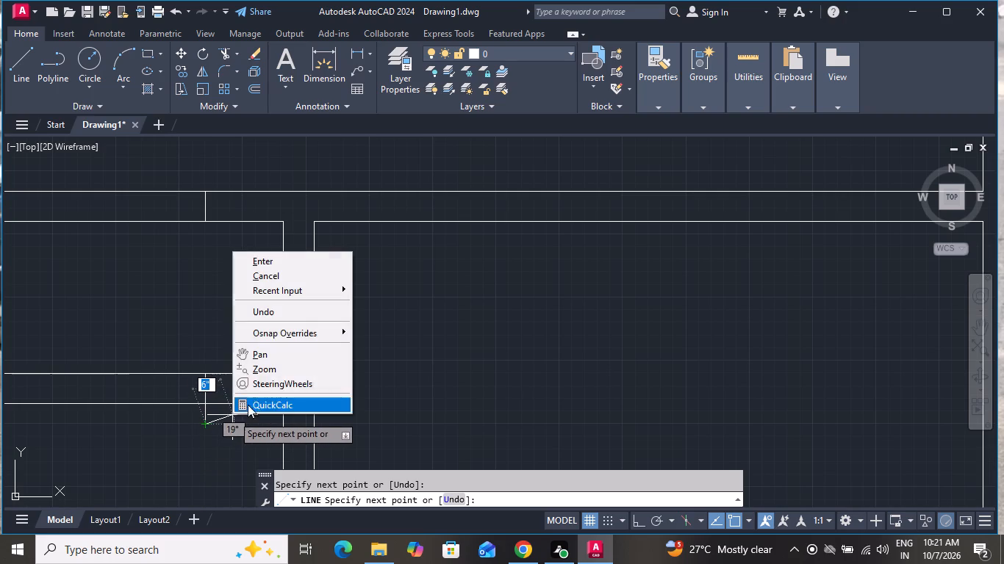
click(280, 272)
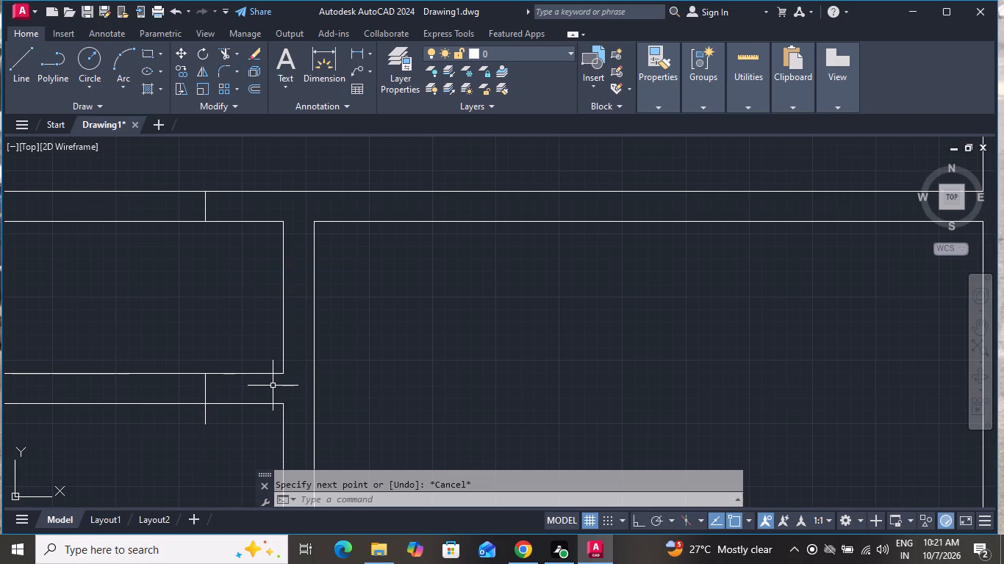
Start the Trim command for the walls of the small western room crossed by the new short lines.
scroll(275, 390, down, 1)
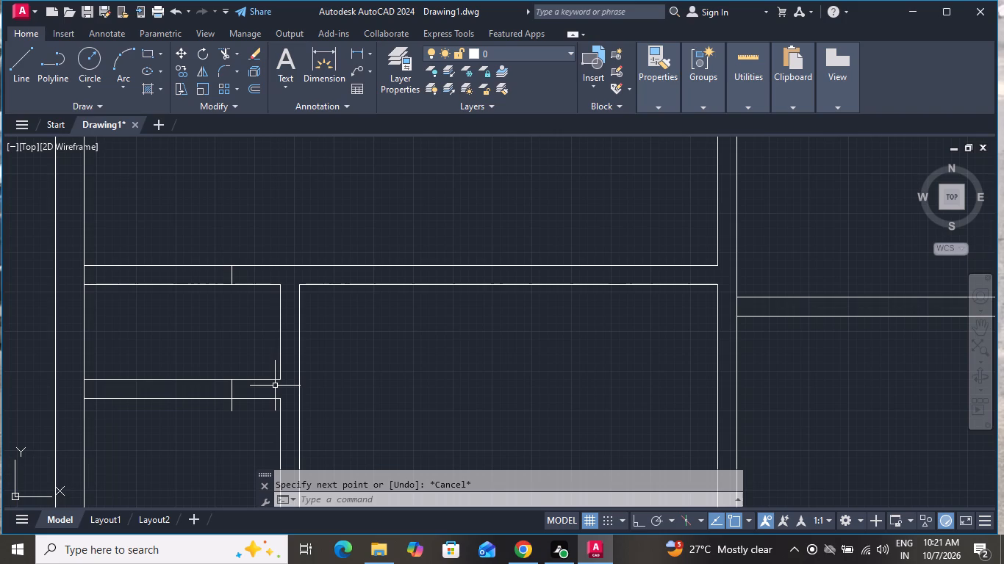
scroll(275, 386, down, 3)
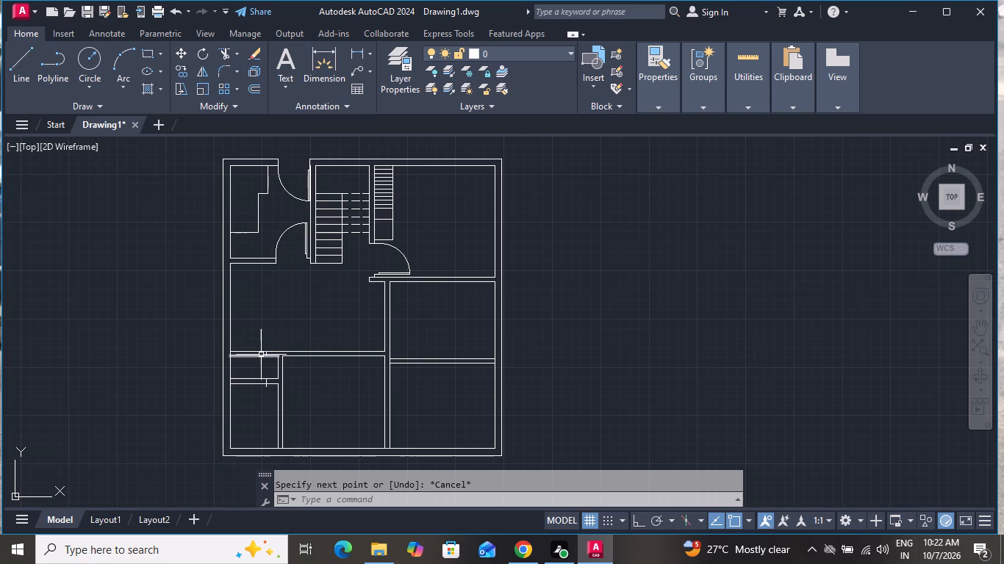
scroll(248, 375, up, 1)
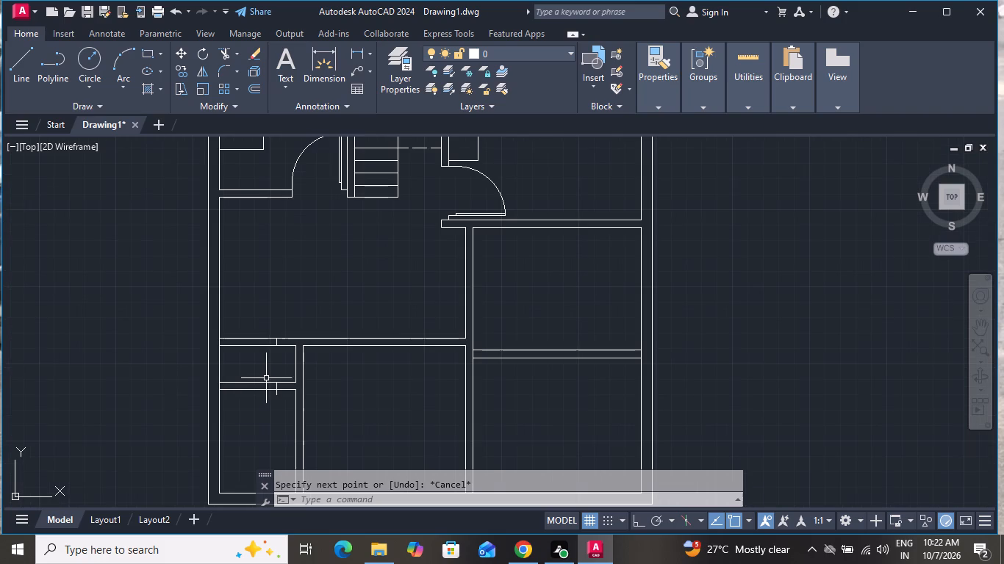
scroll(267, 378, up, 2)
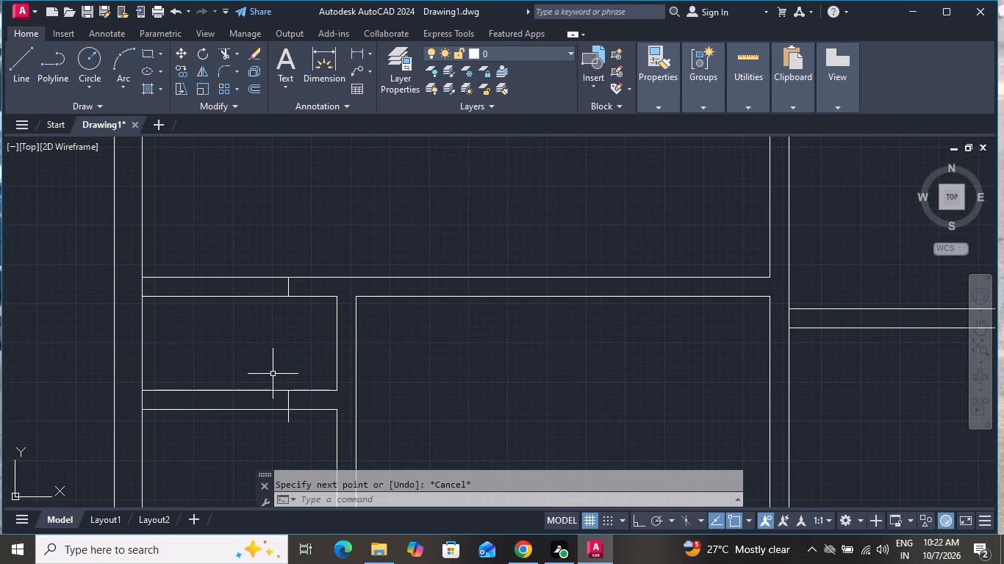
key(r)
key(BackSpace)
text(tr)
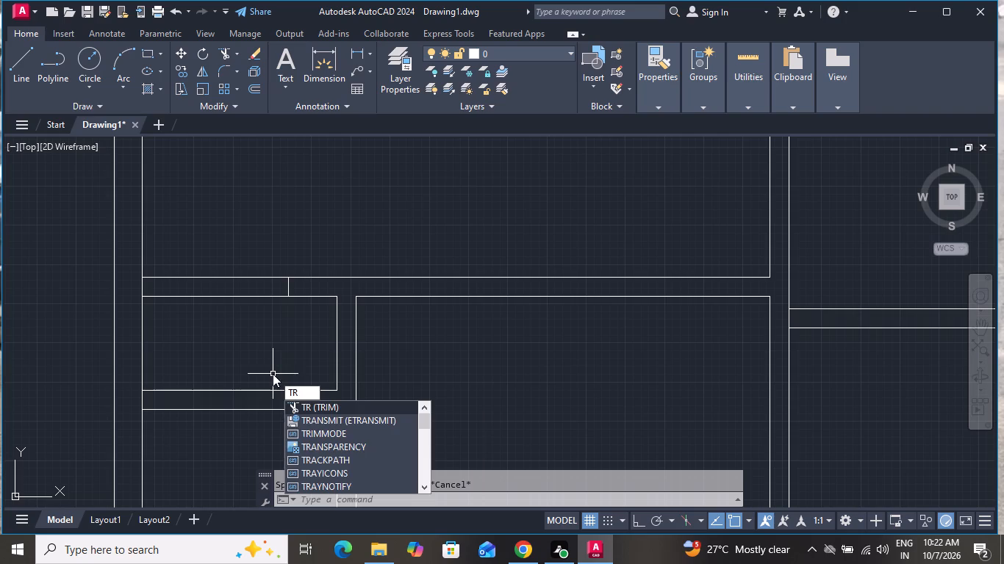
key(space)
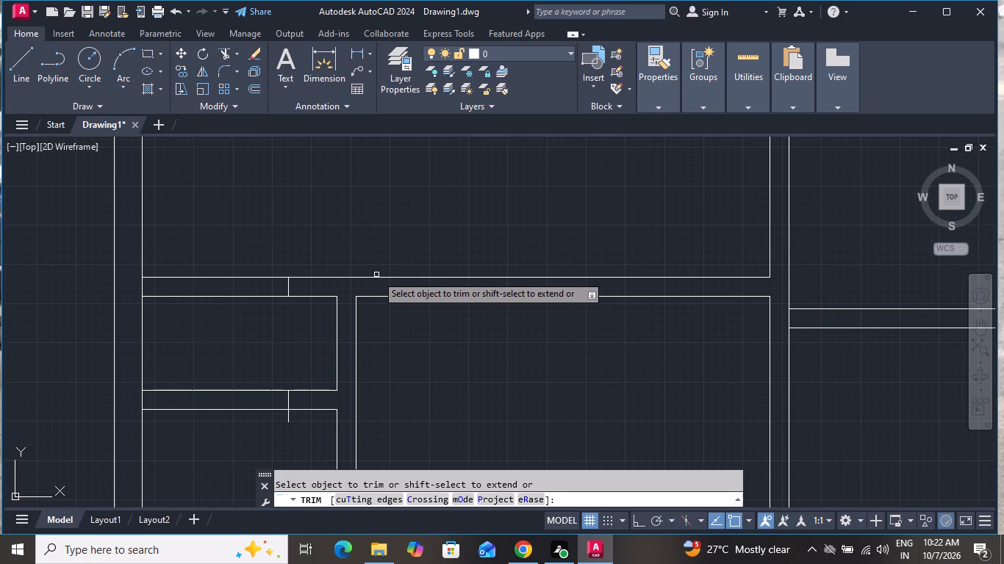
scroll(376, 275, down, 1)
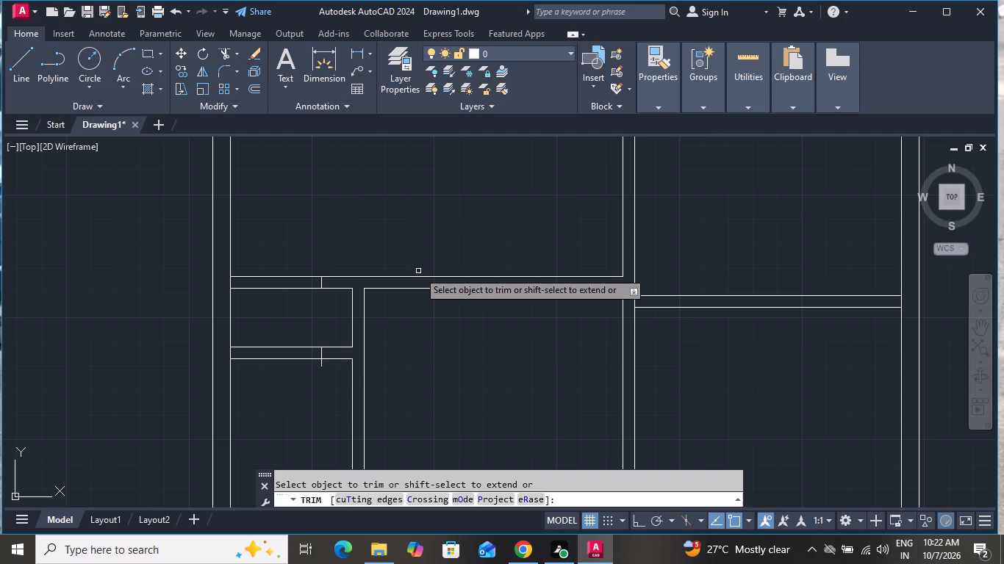
scroll(418, 271, down, 3)
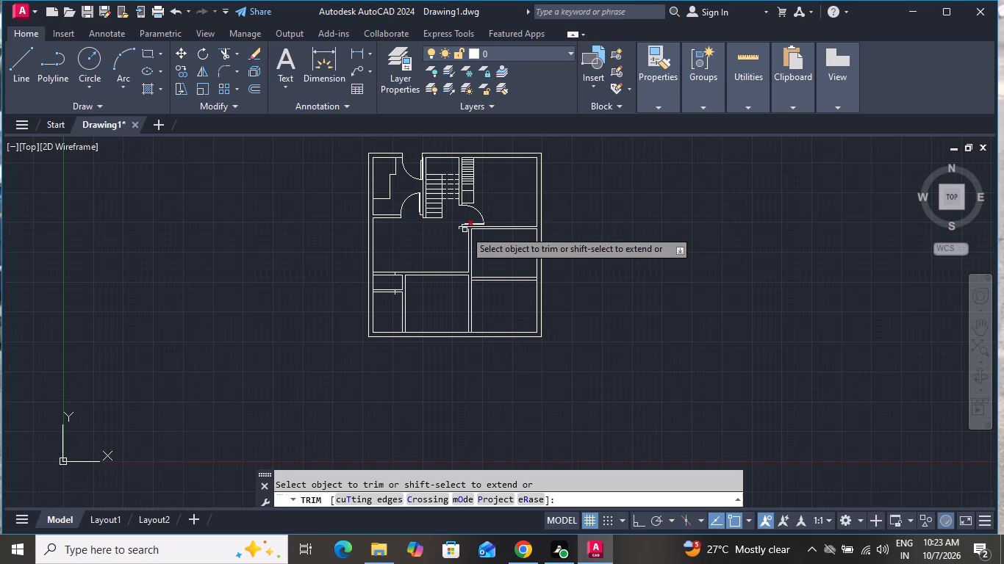
scroll(491, 144, up, 1)
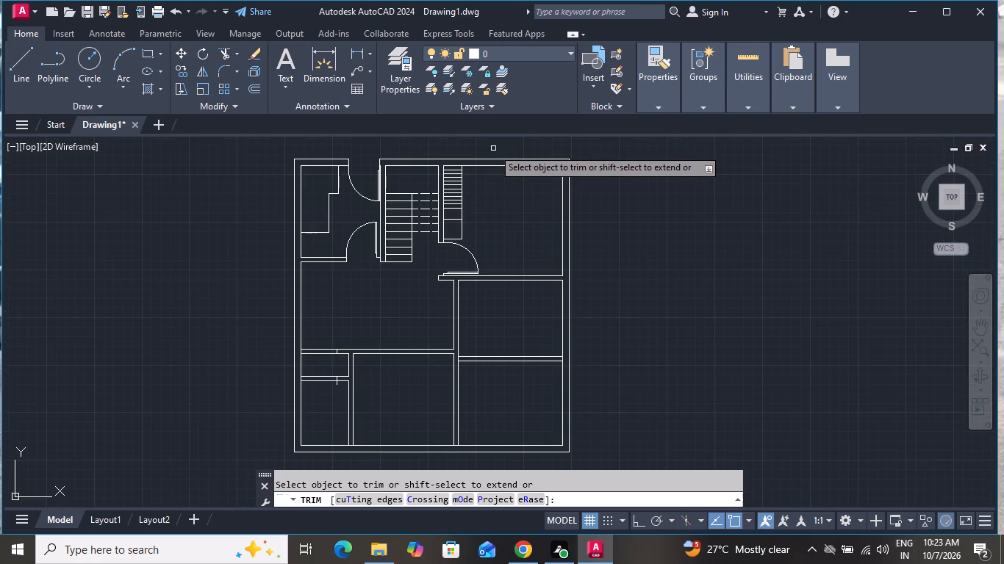
scroll(493, 148, down, 1)
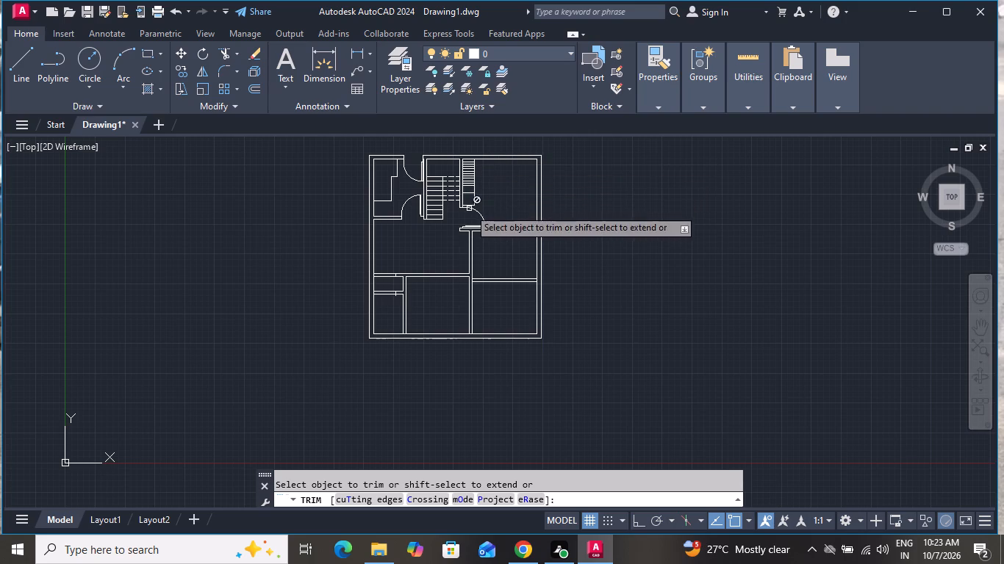
scroll(432, 173, up, 2)
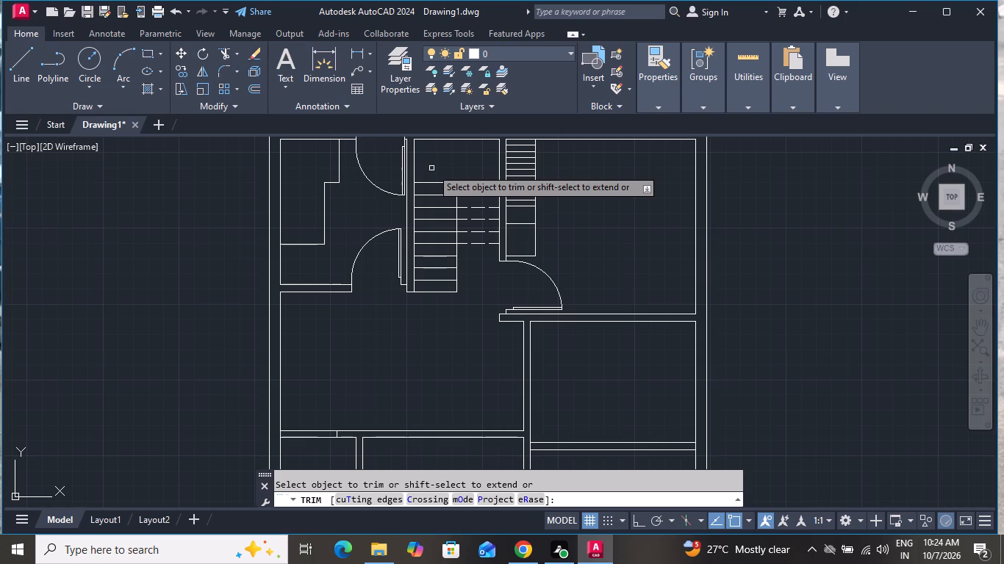
scroll(433, 237, down, 1)
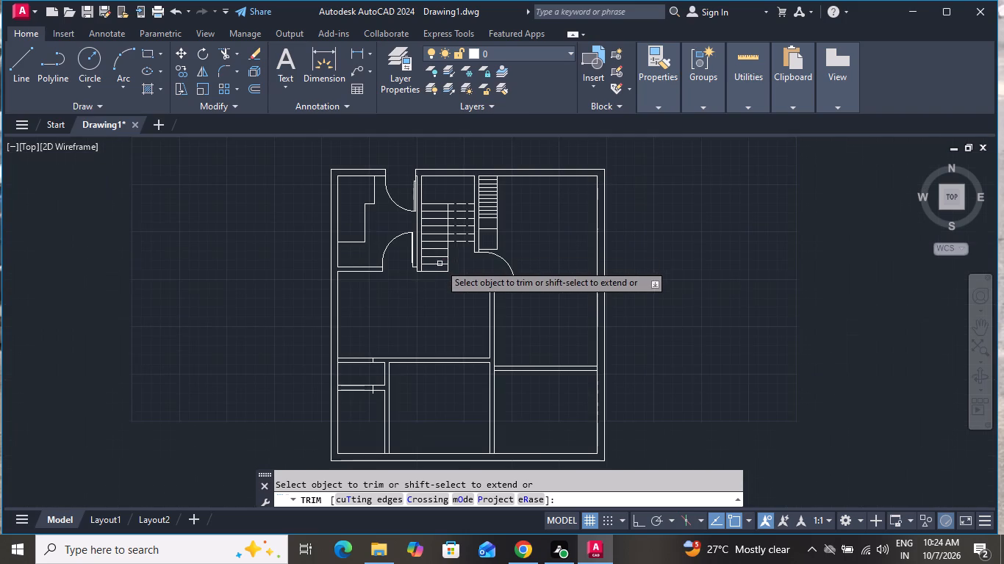
scroll(440, 264, down, 1)
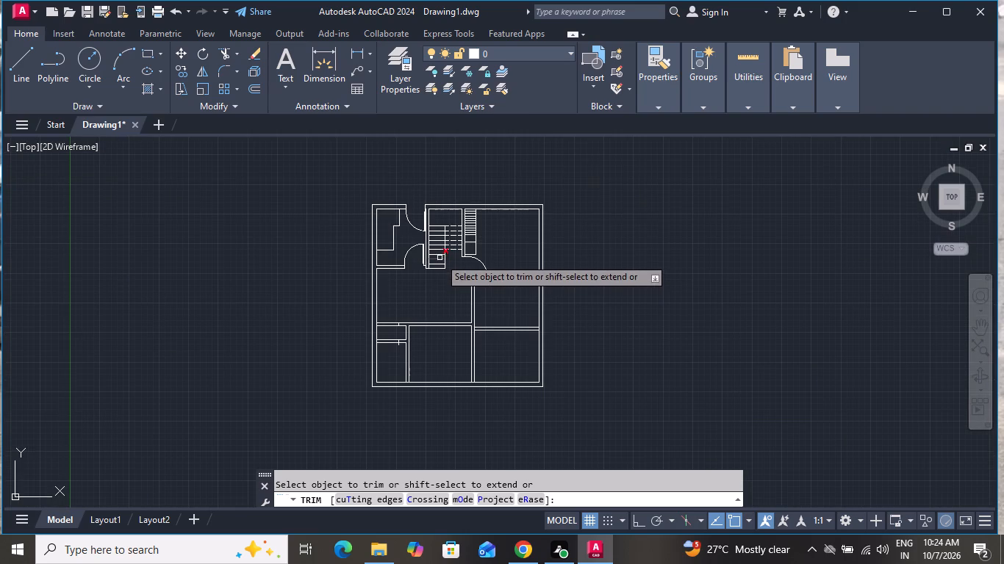
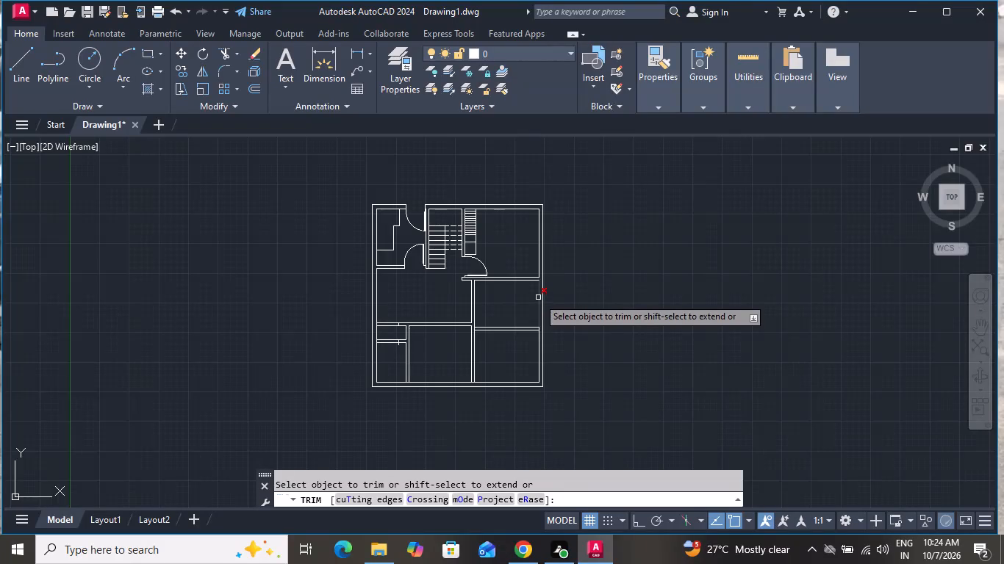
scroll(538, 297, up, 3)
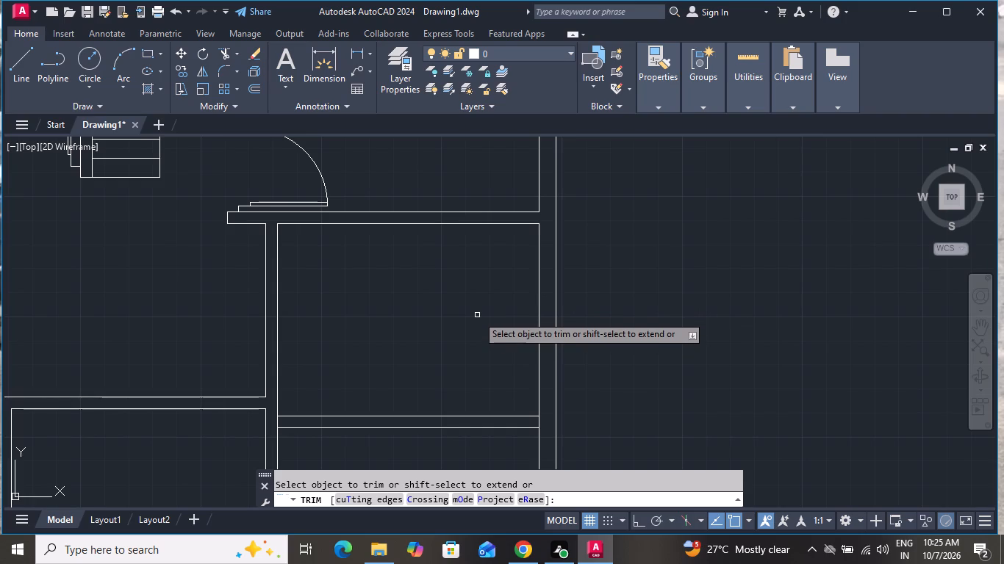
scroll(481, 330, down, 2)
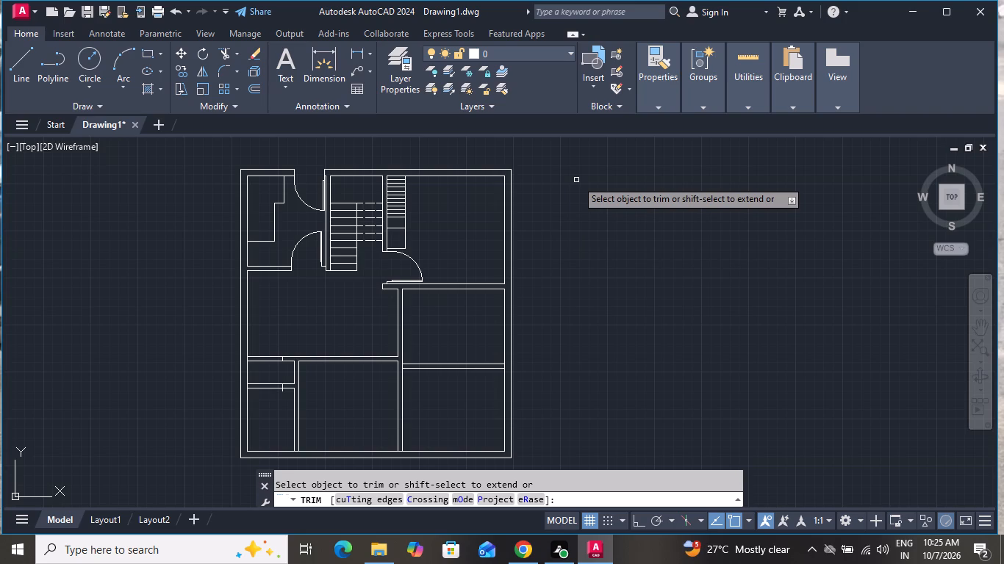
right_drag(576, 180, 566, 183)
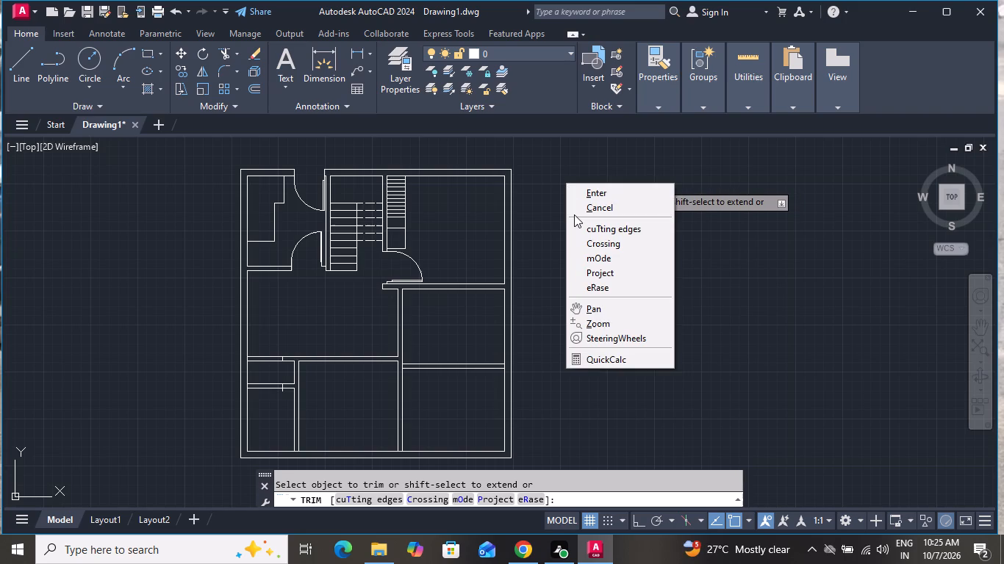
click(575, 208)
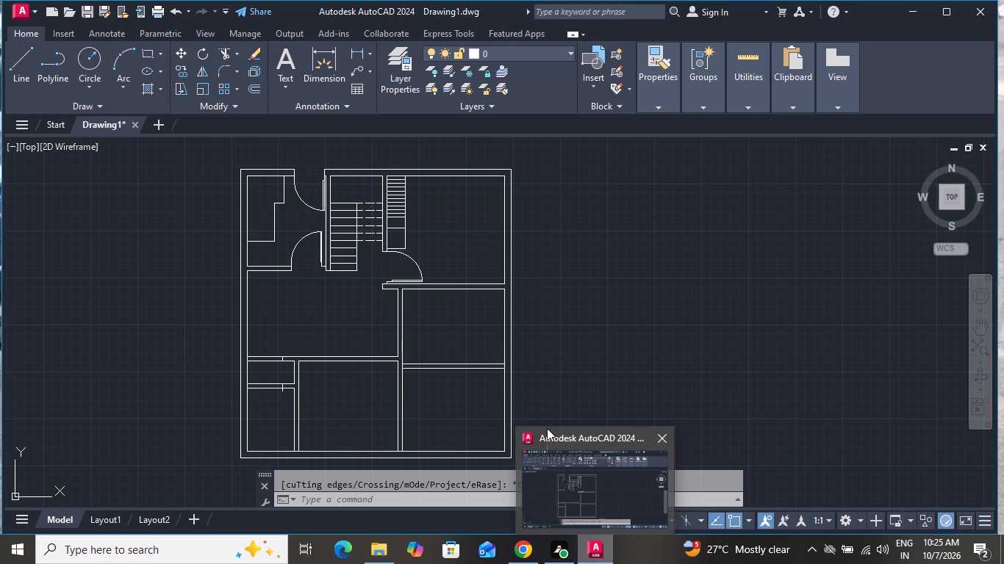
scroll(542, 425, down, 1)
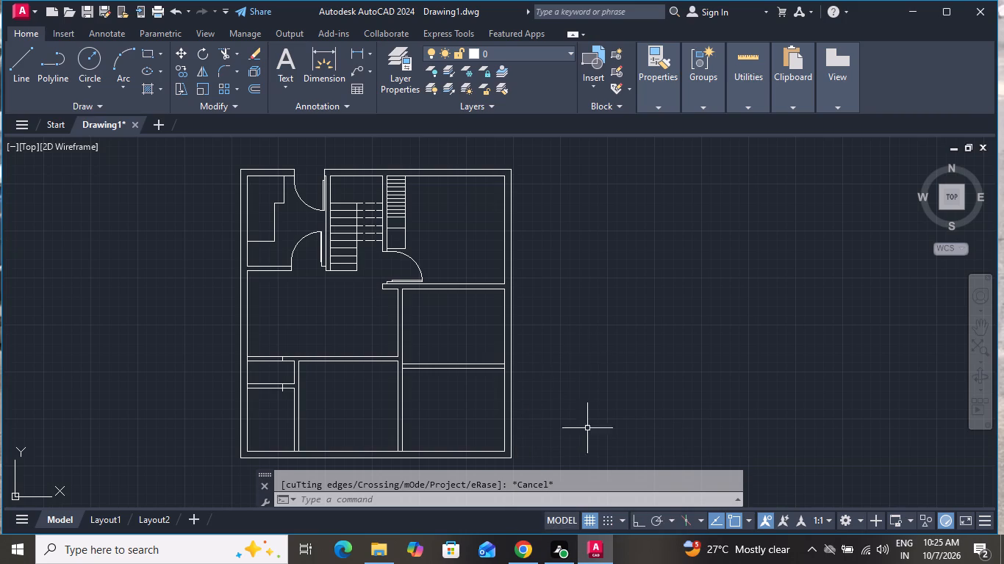
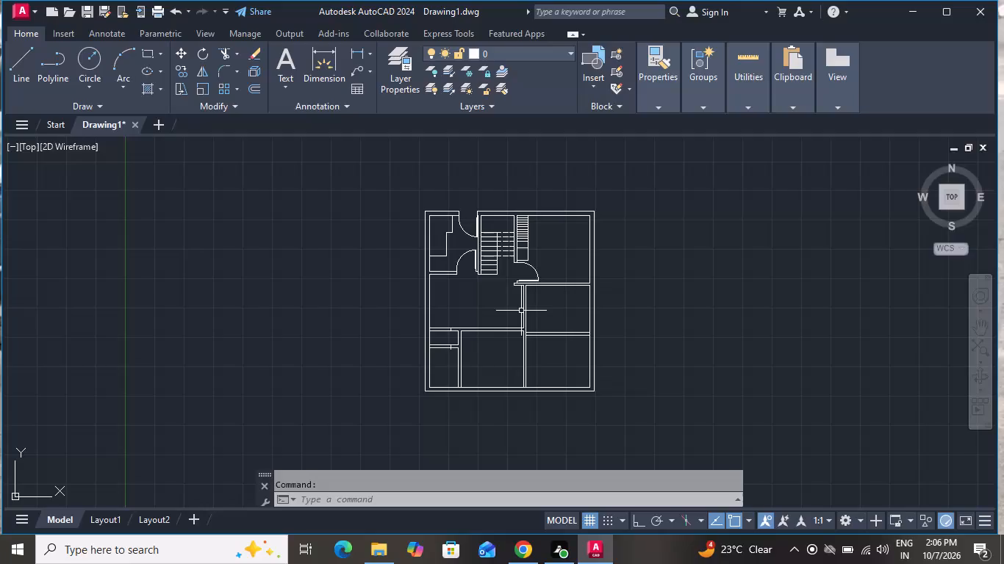
Insert the 36 in refrigerator, Range-Oven - 30 in top and Sink-single - 30 in top blocks from Kitchens.dwg beside the plan.
key(space)
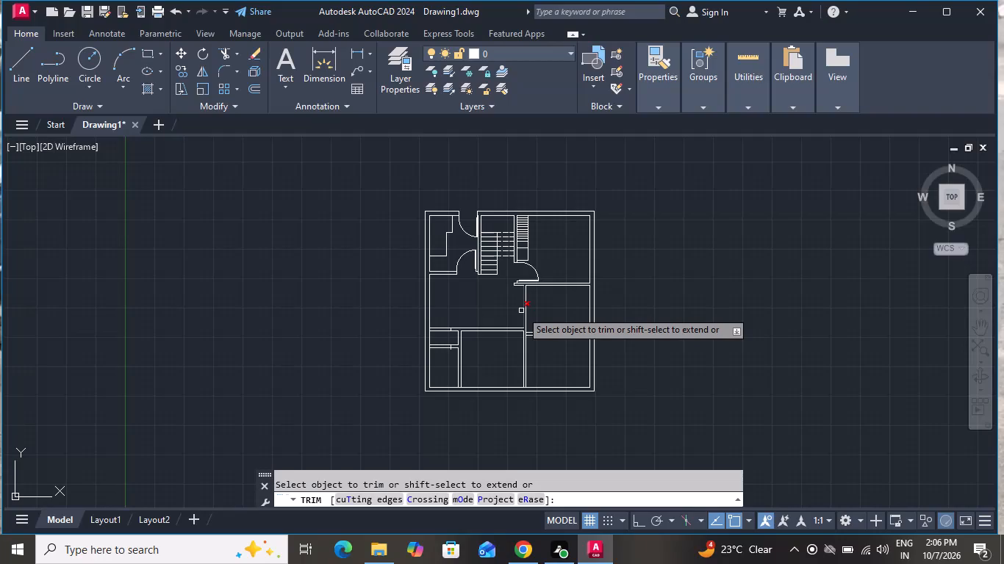
key(Escape)
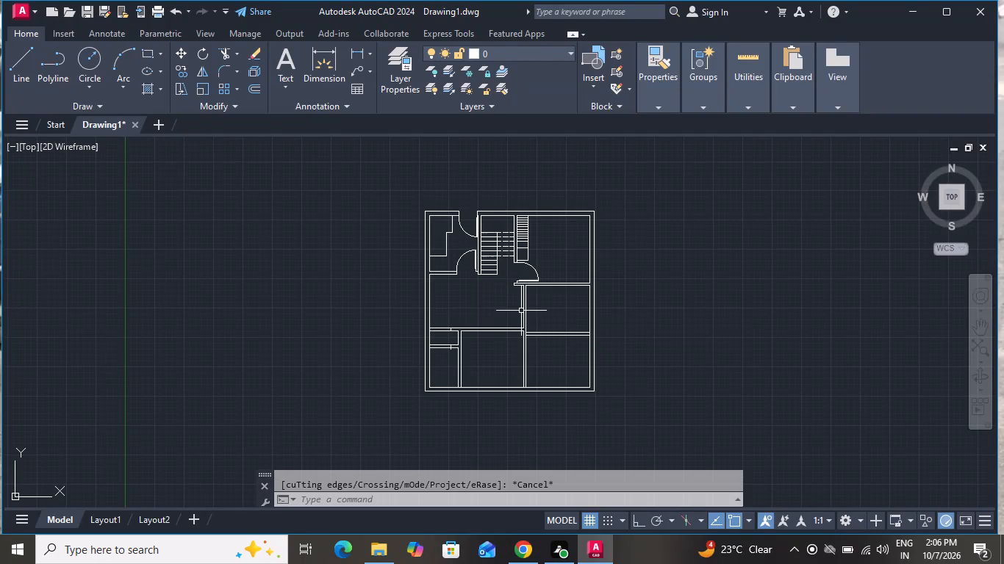
text(dc)
key(space)
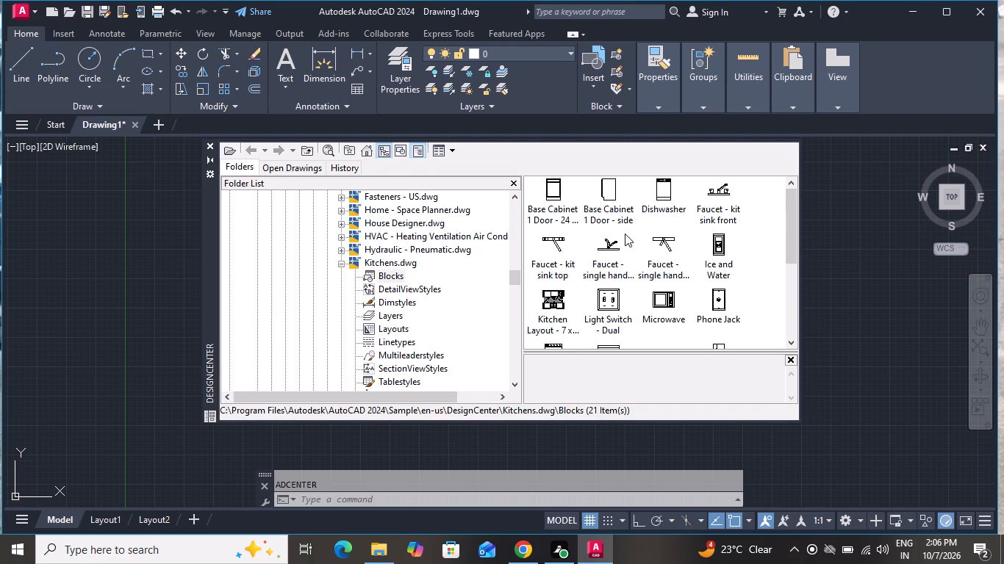
scroll(610, 228, up, 3)
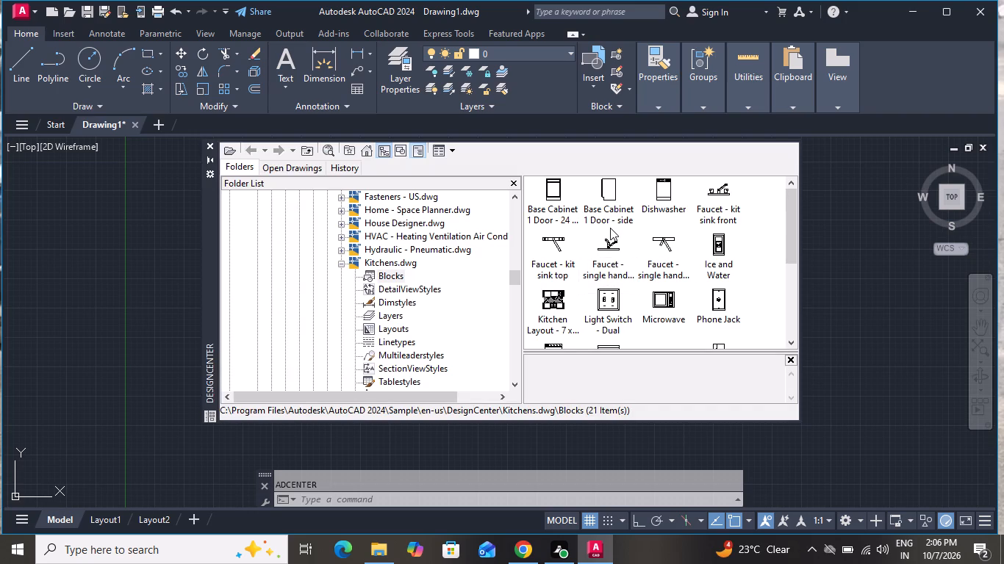
scroll(612, 275, down, 1)
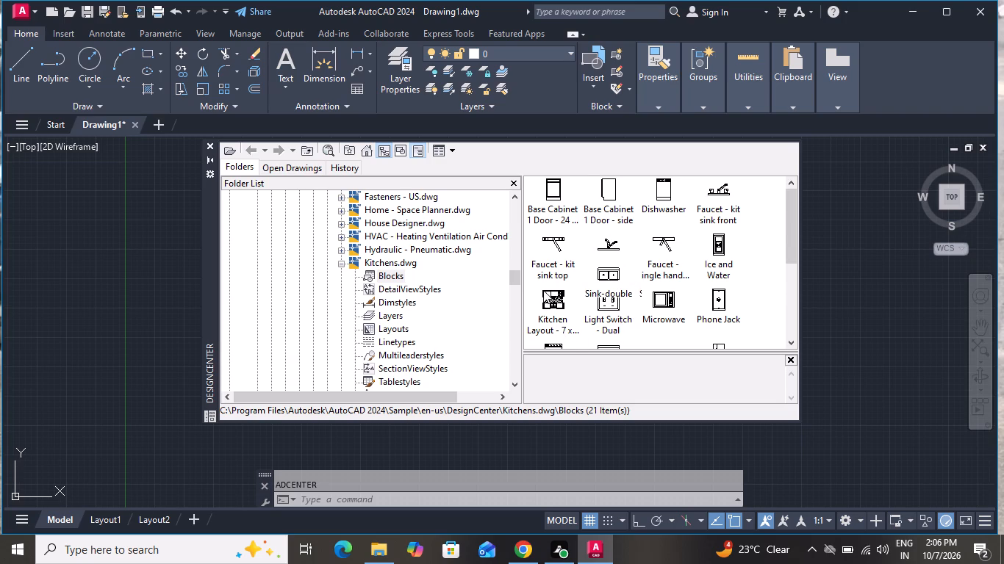
drag(542, 278, 152, 312)
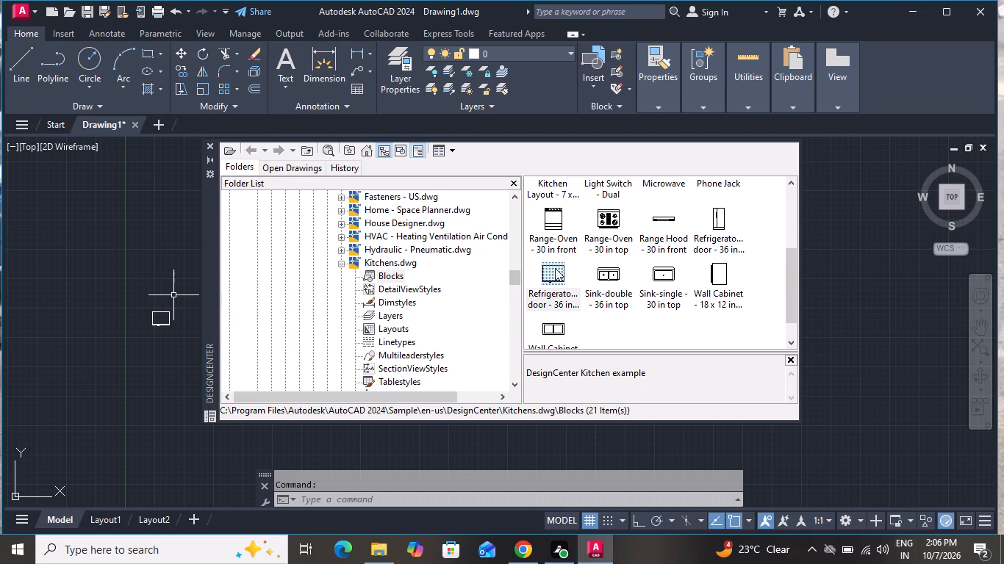
drag(613, 215, 165, 251)
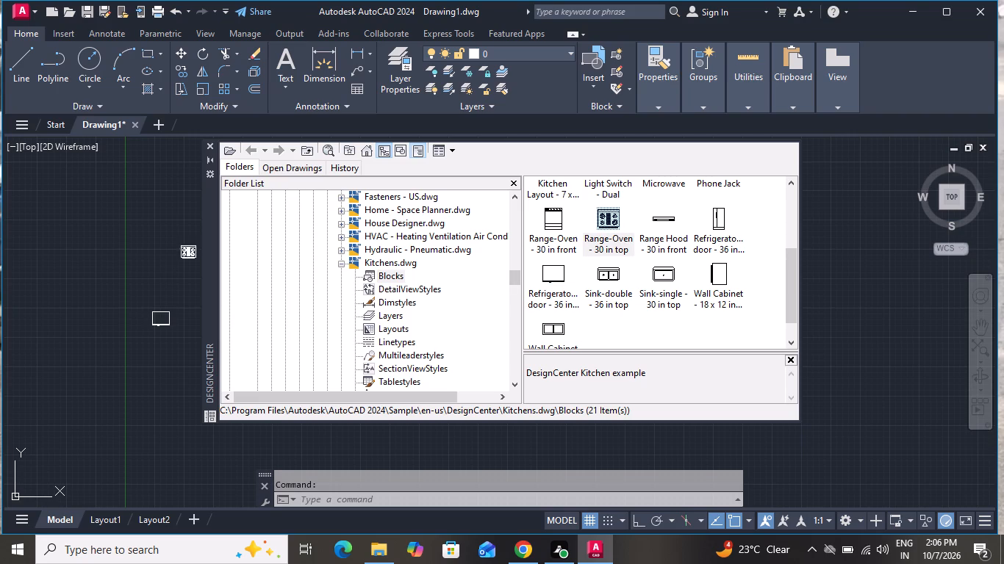
drag(165, 251, 154, 258)
drag(671, 270, 619, 325)
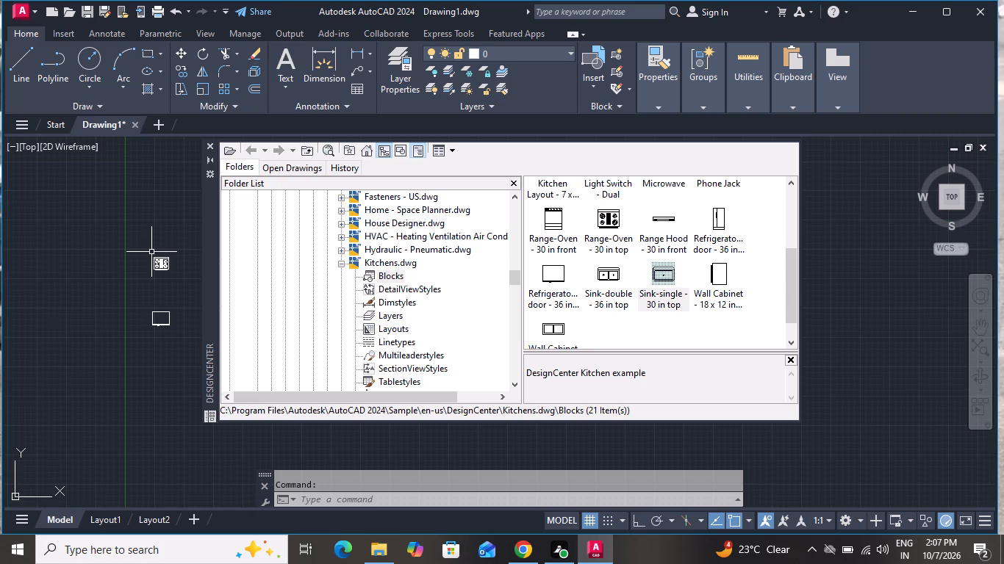
drag(619, 325, 187, 363)
drag(187, 363, 160, 361)
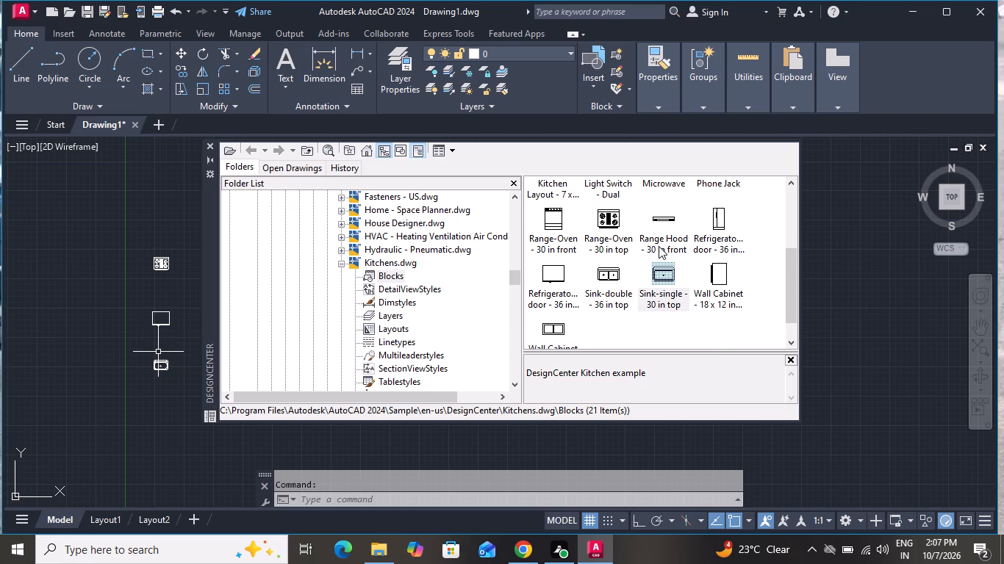
Insert the Bed - Queen block from DesignCenter's Home - Space Planner.dwg in the empty area west of the plan.
scroll(659, 246, up, 5)
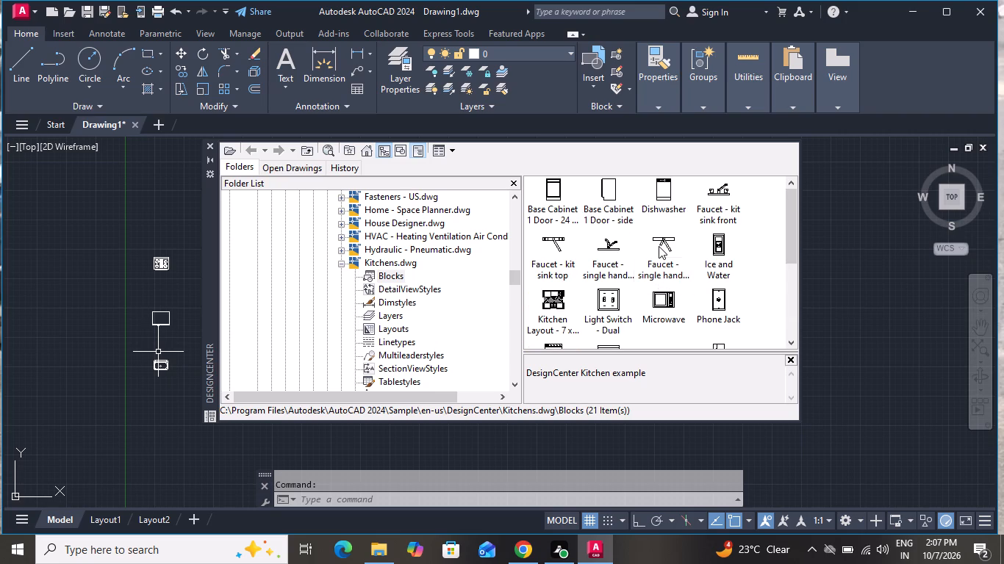
scroll(659, 246, up, 3)
scroll(389, 272, up, 2)
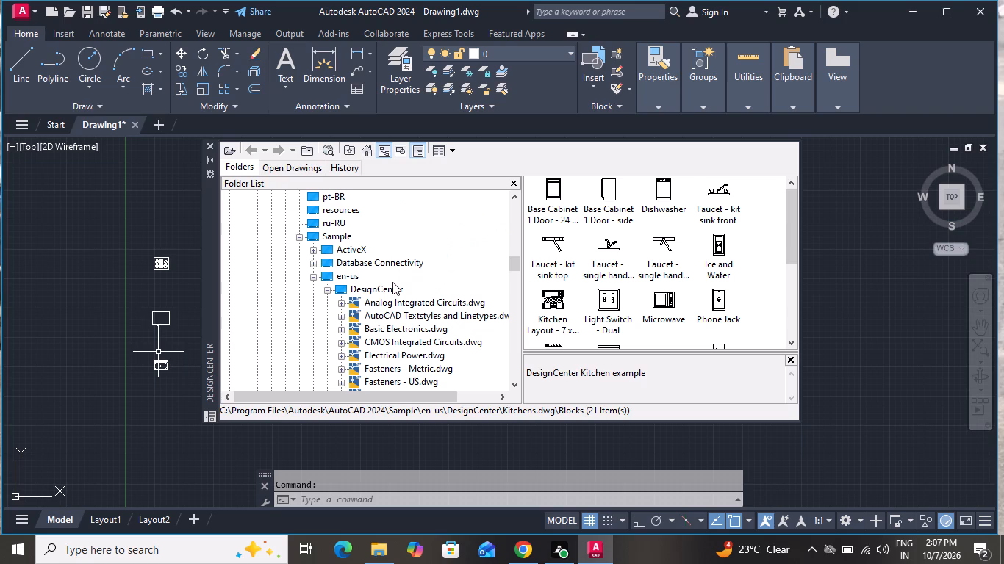
click(393, 283)
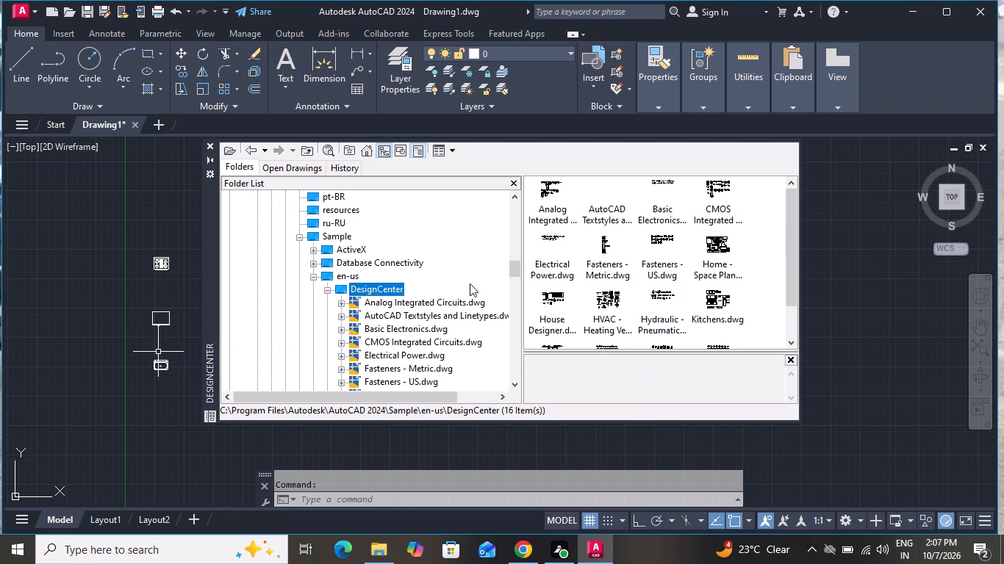
click(722, 243)
double_click(722, 243)
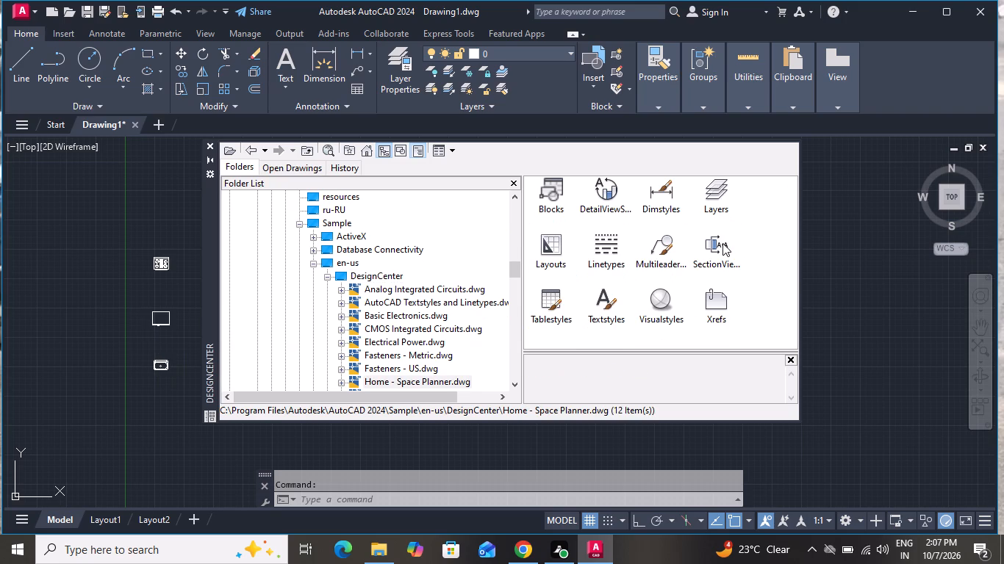
double_click(552, 190)
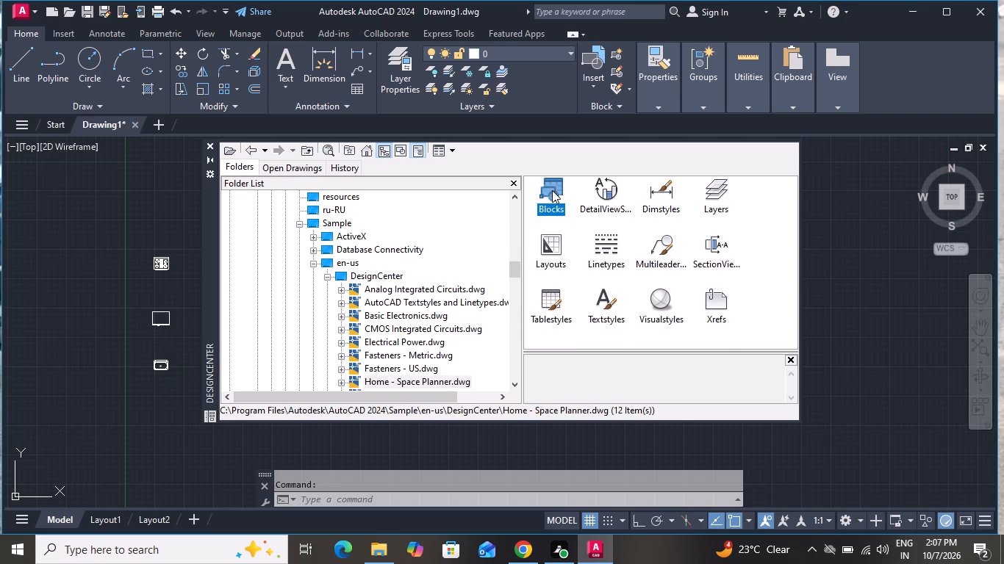
drag(555, 199, 188, 236)
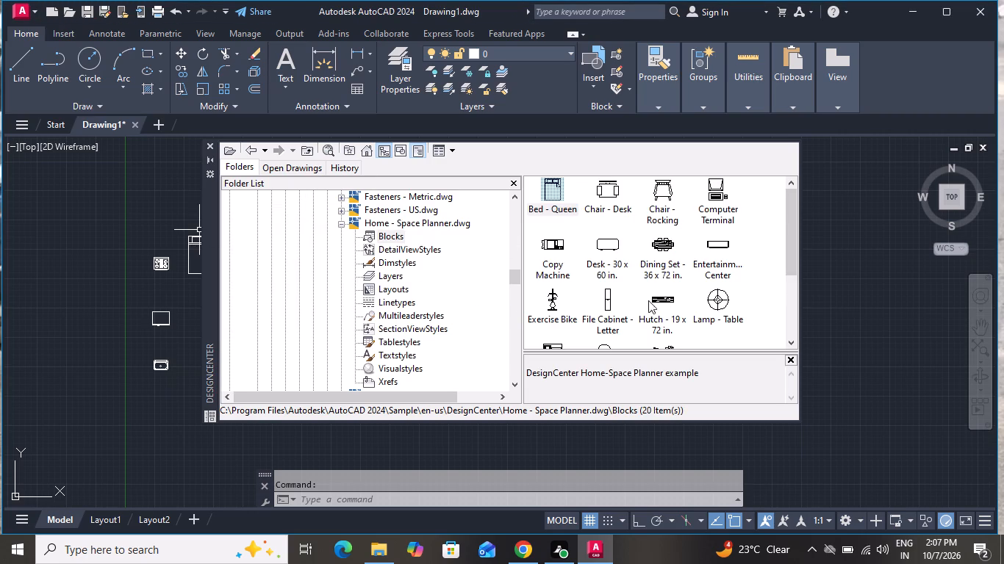
Insert the three-seat roundback sofa and the Dining Set - 36 x 72 in. blocks among the furniture beside the plan.
scroll(708, 287, down, 3)
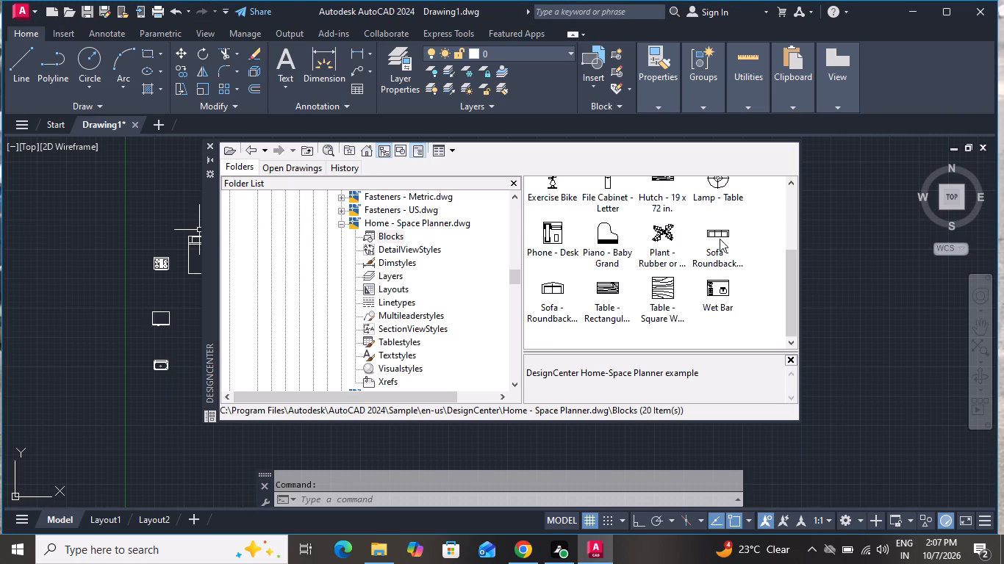
drag(720, 239, 207, 329)
drag(207, 329, 192, 329)
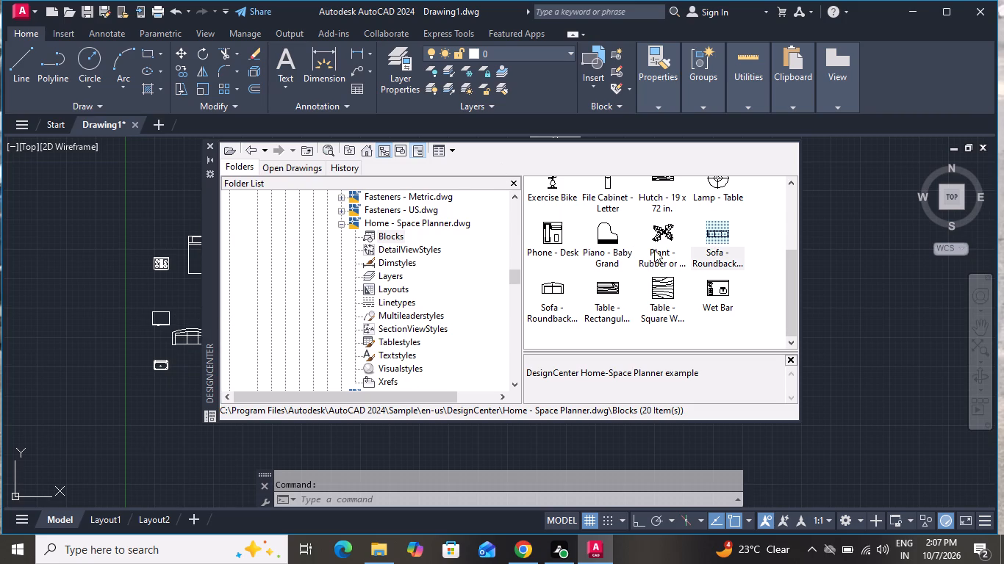
scroll(664, 276, down, 1)
scroll(664, 276, up, 1)
drag(662, 240, 659, 250)
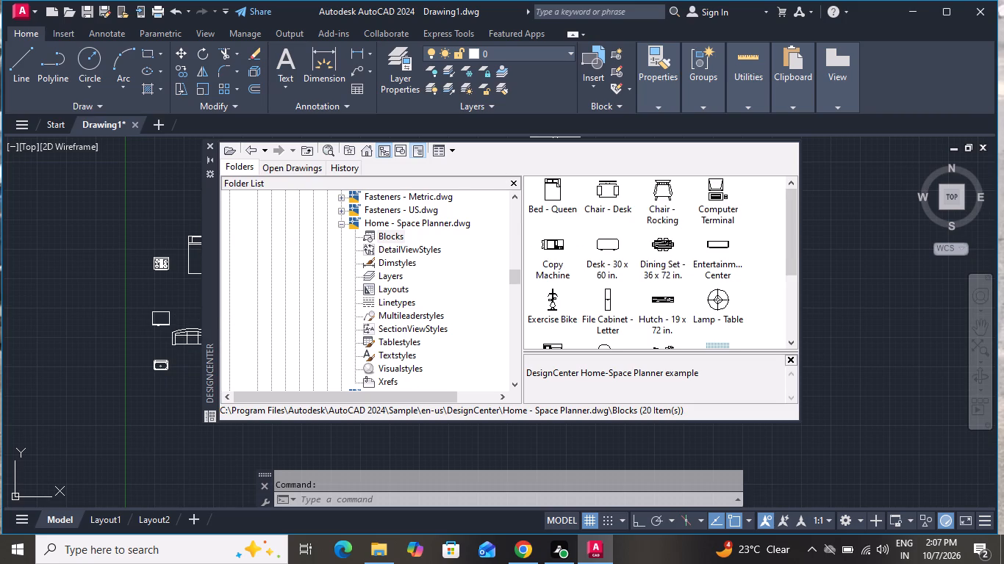
drag(659, 250, 180, 217)
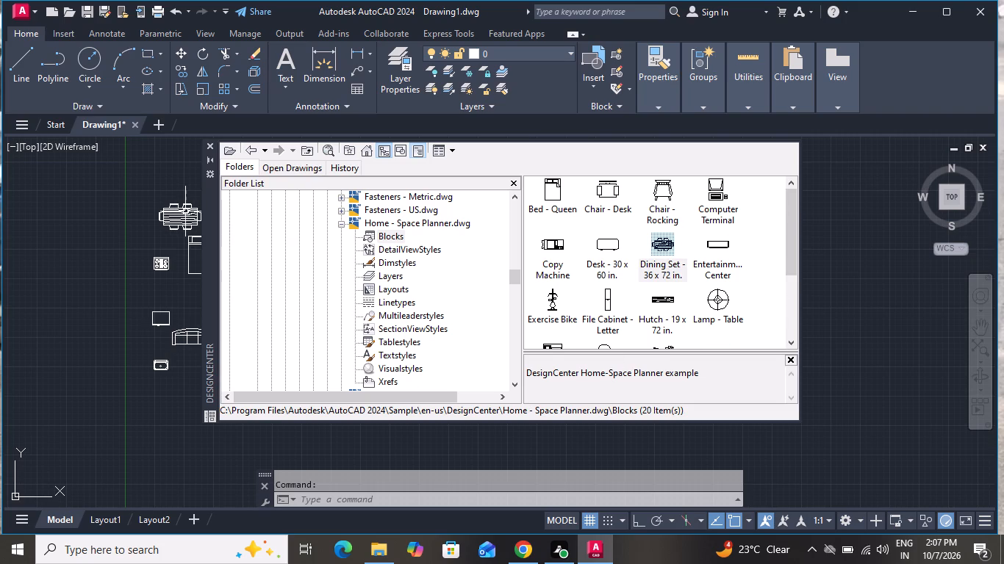
Insert the rectangular wood table block below the single sink beside the plan.
scroll(557, 336, down, 1)
scroll(557, 336, up, 1)
scroll(675, 303, down, 2)
drag(609, 294, 157, 394)
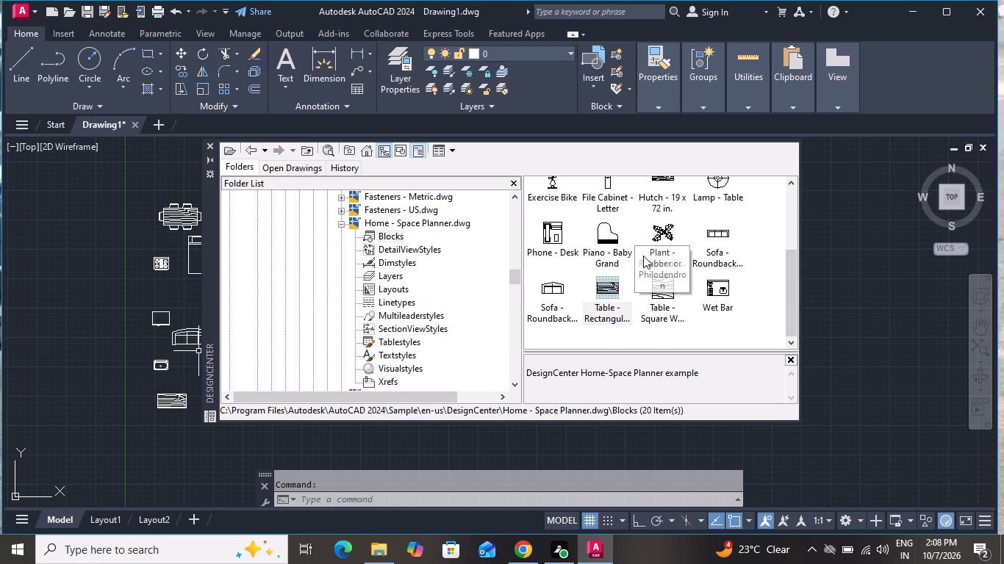
Insert the Lamp - Table block above the three-seat sofa beside the plan.
scroll(645, 256, up, 1)
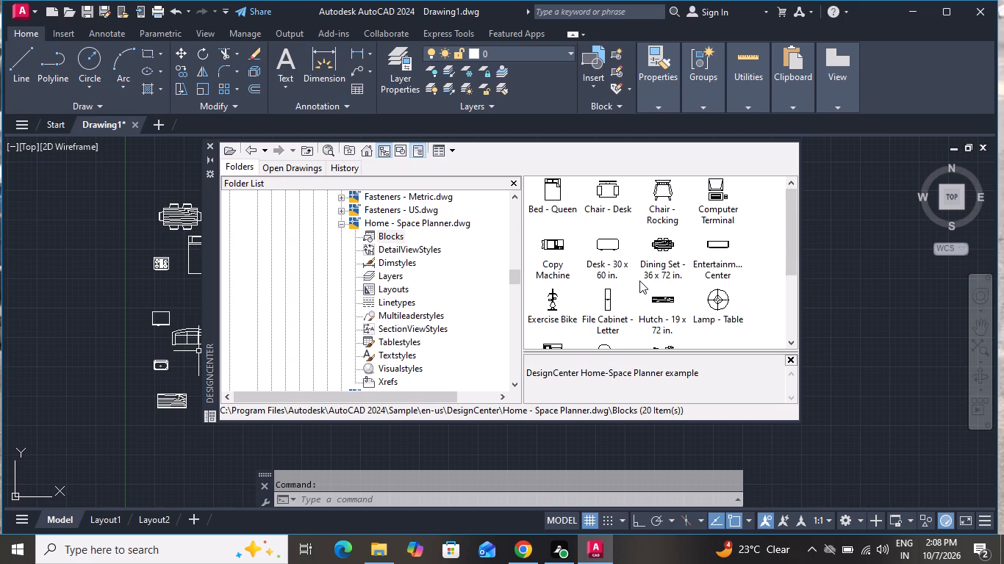
scroll(639, 281, down, 2)
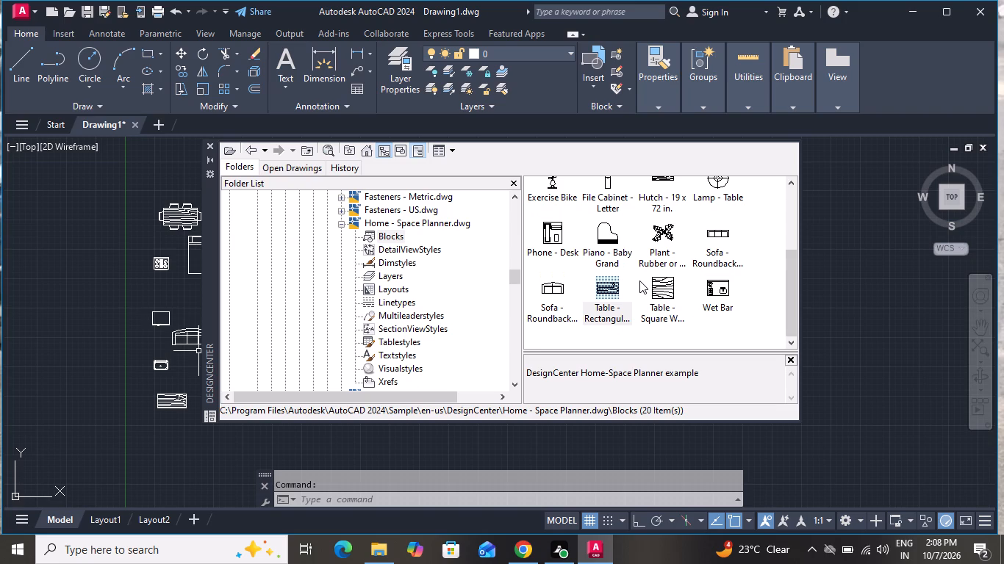
scroll(639, 281, up, 2)
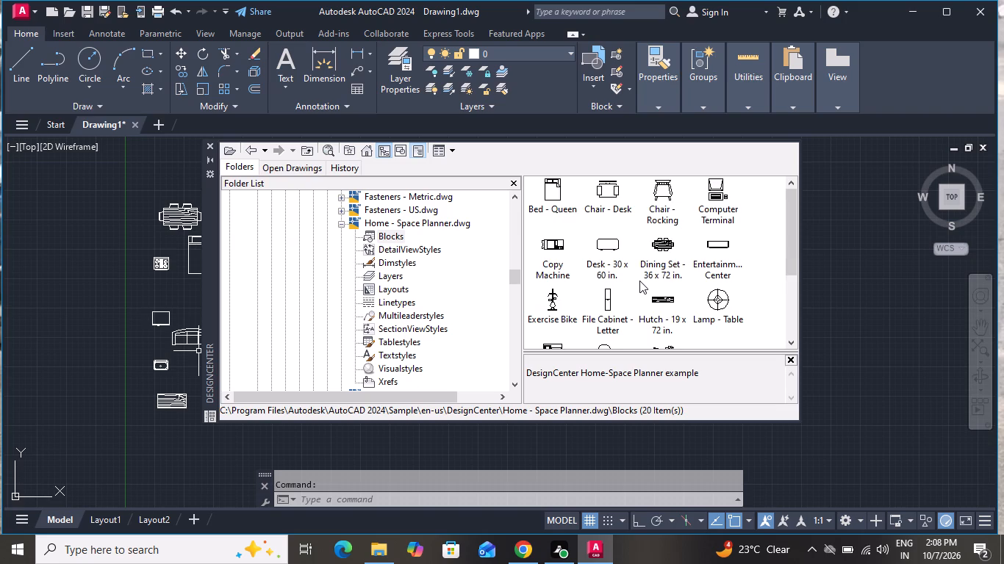
scroll(639, 281, up, 2)
scroll(639, 281, down, 1)
drag(724, 181, 211, 319)
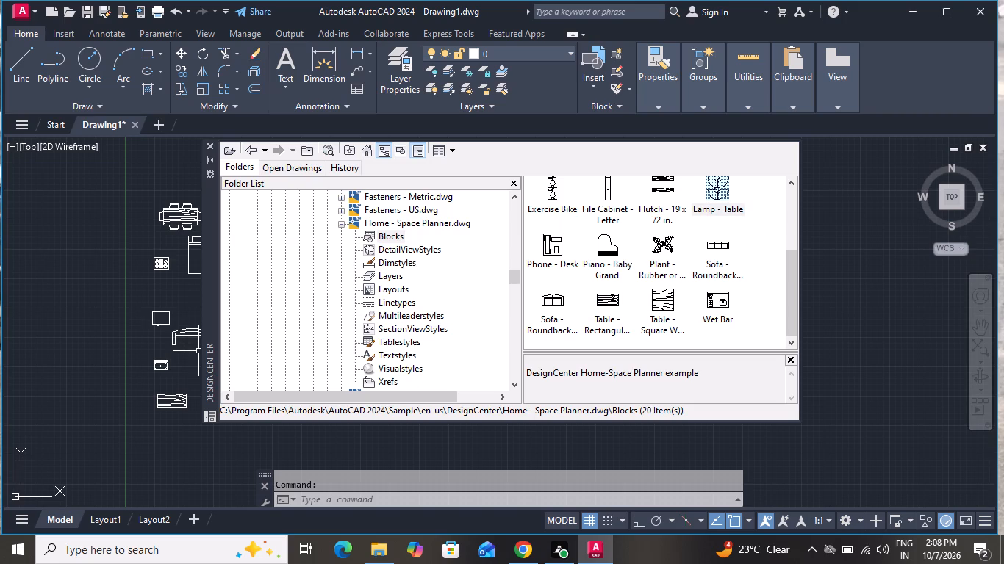
drag(211, 319, 190, 313)
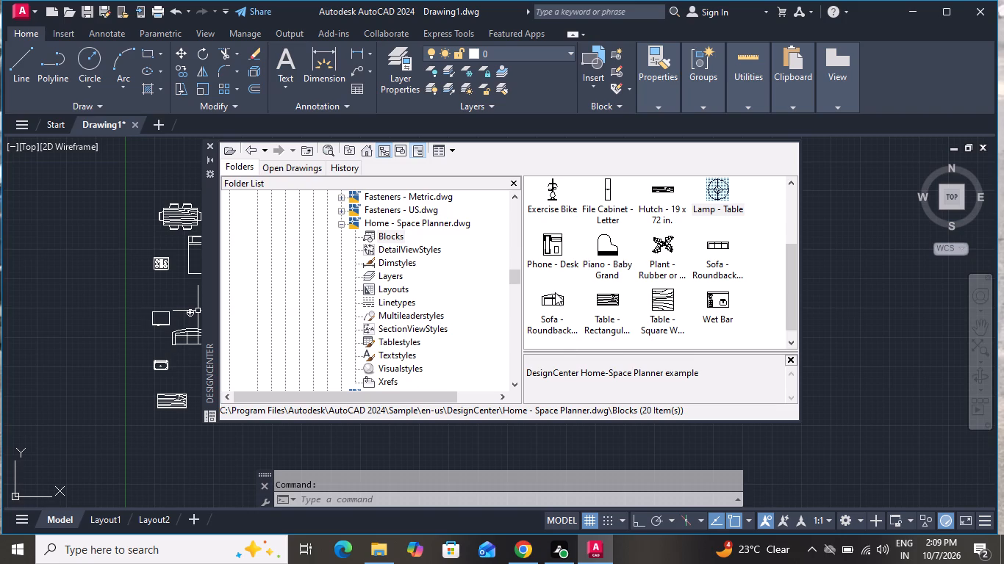
Insert the two-seat roundback sofa block below the rectangular table and close DesignCenter.
drag(555, 292, 204, 431)
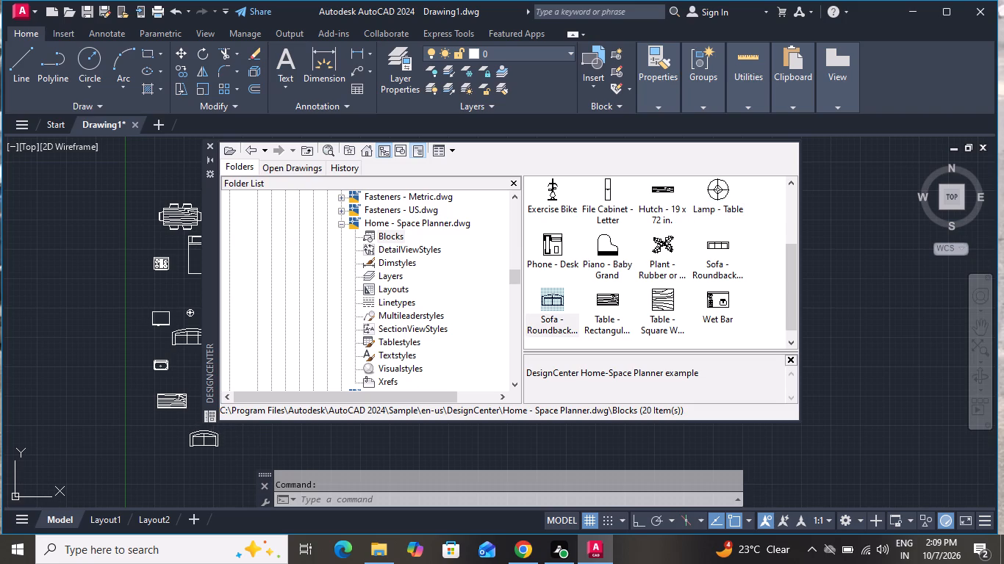
scroll(588, 311, up, 2)
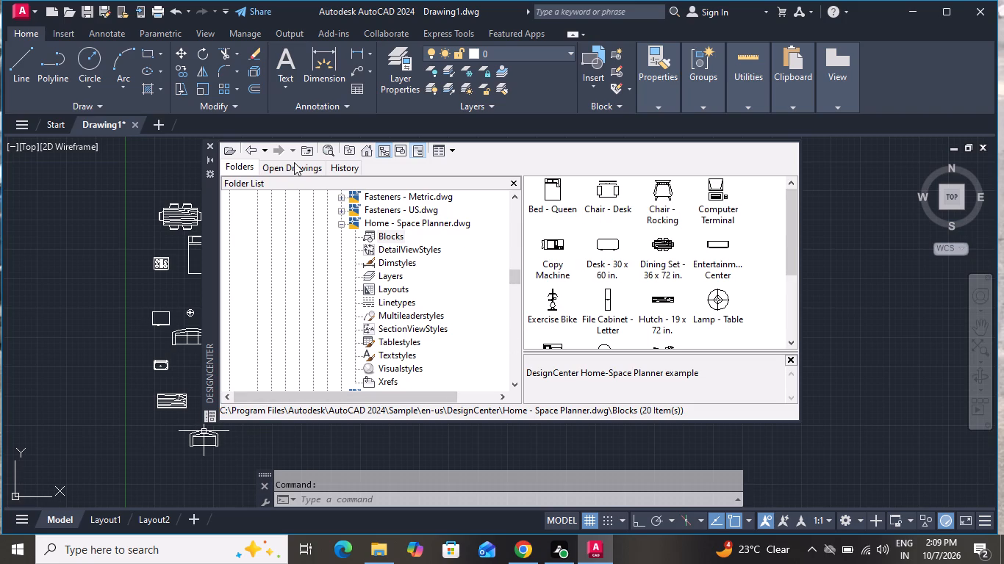
click(209, 145)
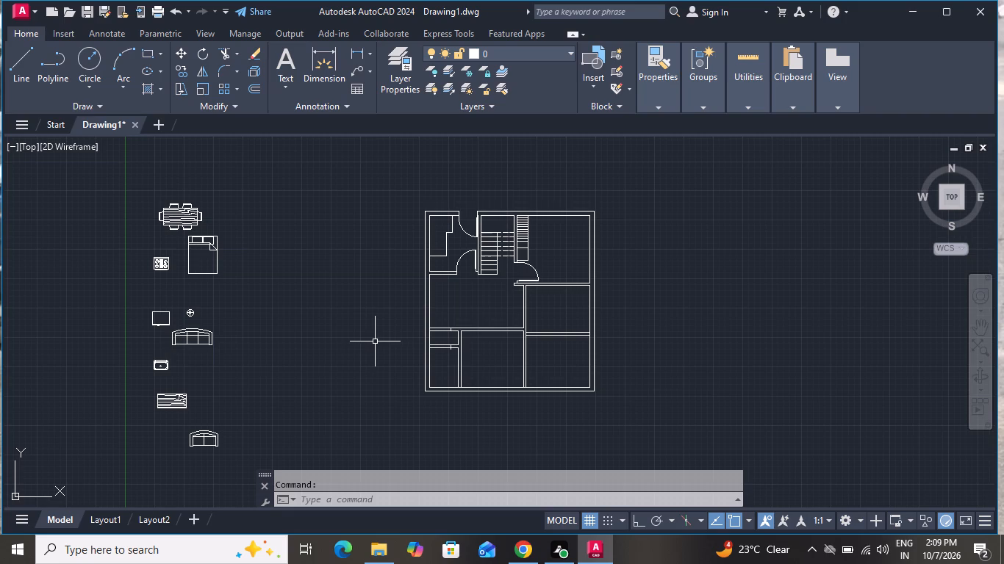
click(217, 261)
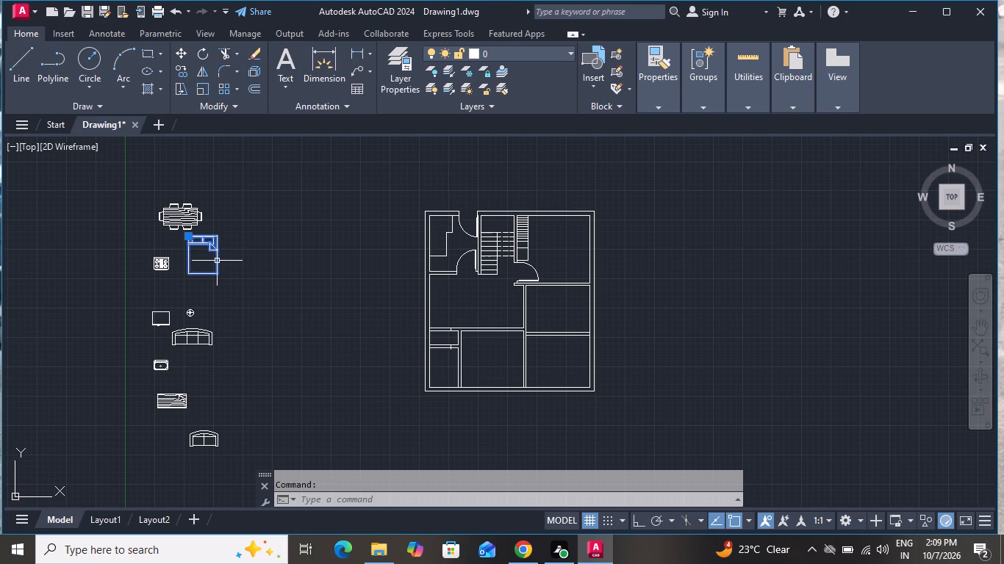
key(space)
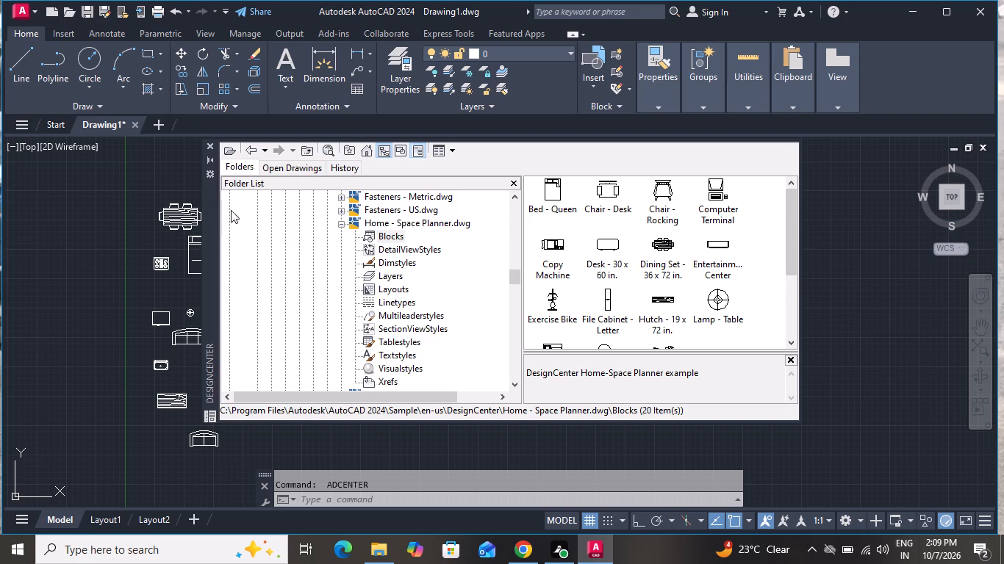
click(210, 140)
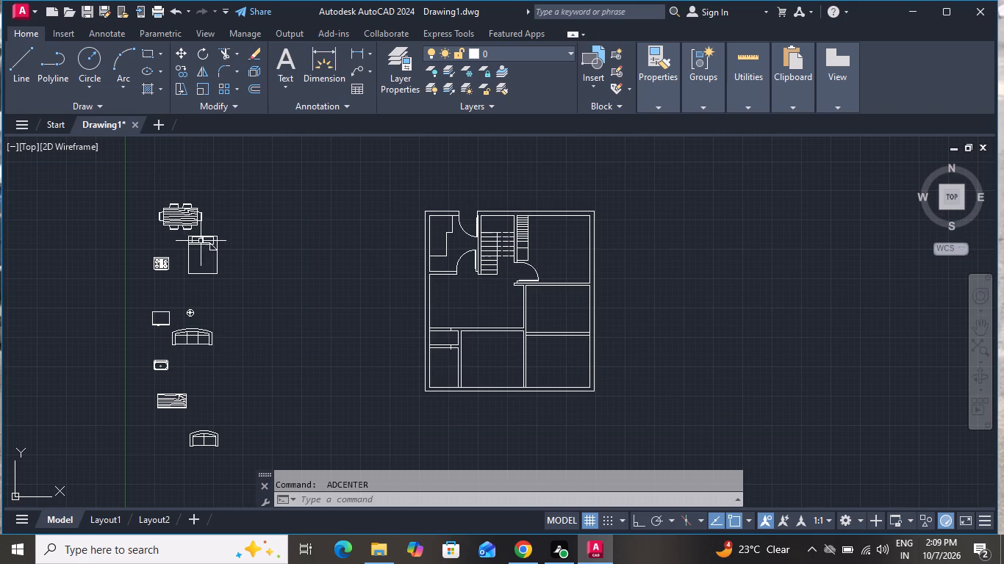
Copy the queen bed from beside the plan into the upper-right bedroom and the lower-middle room.
click(215, 258)
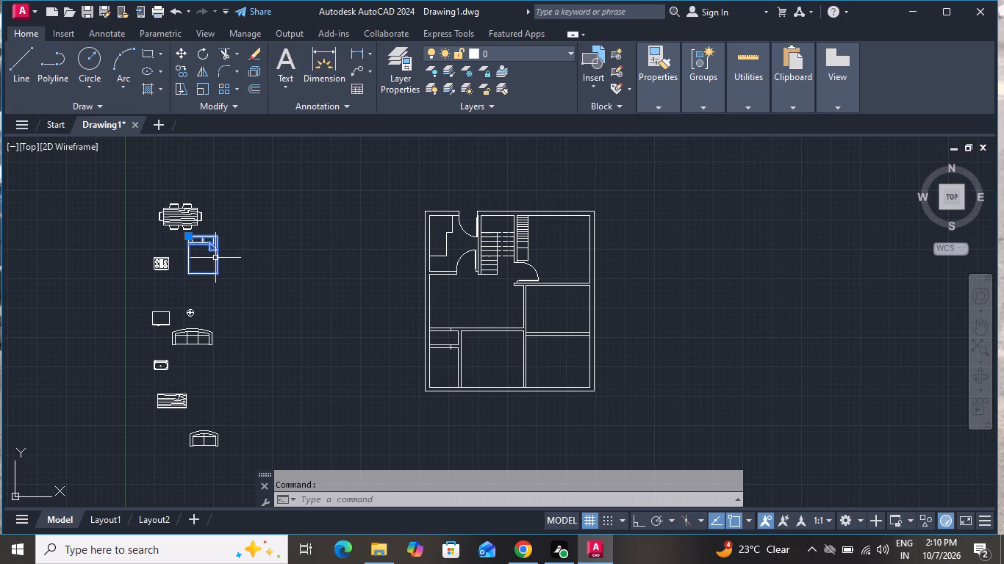
text(co)
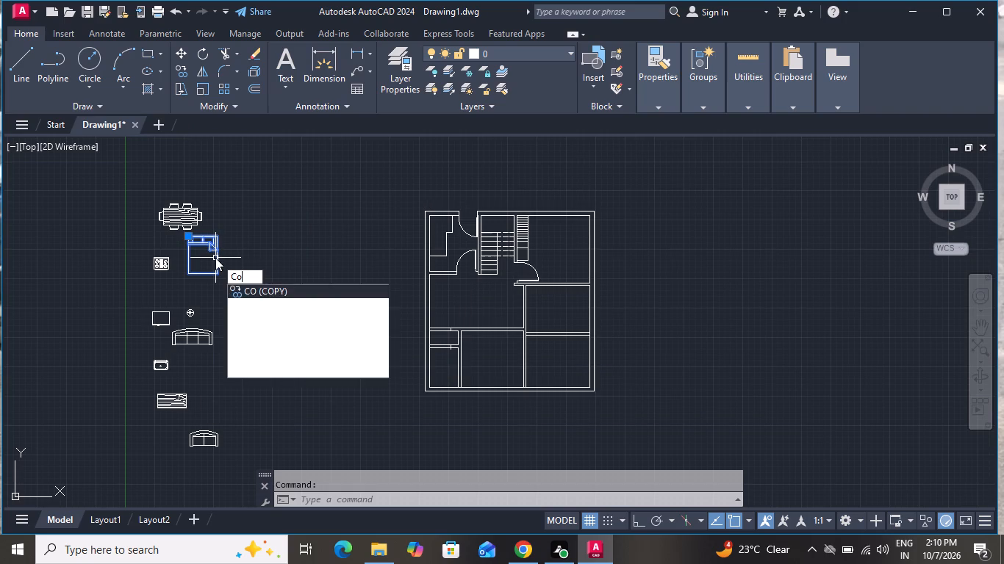
key(space)
click(215, 258)
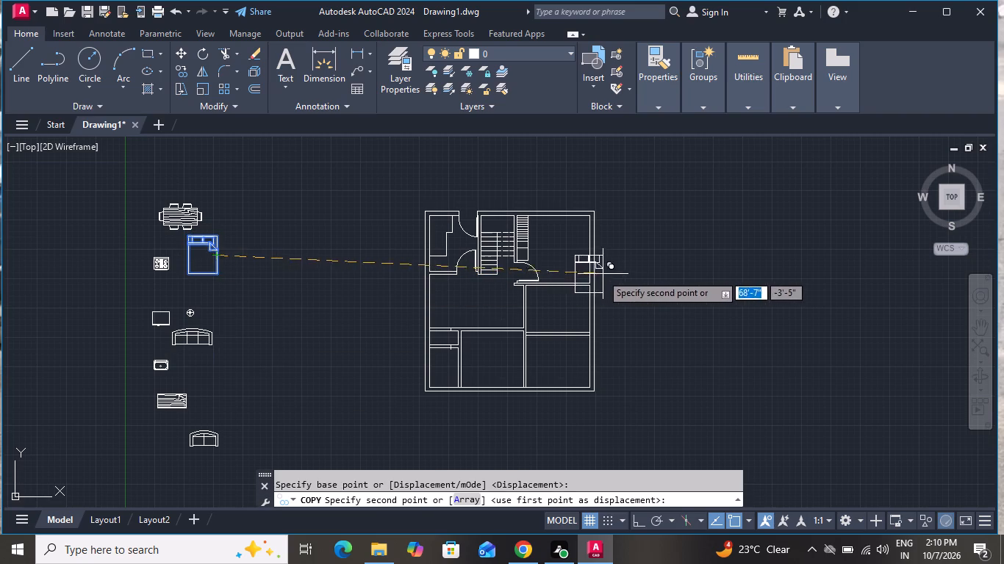
click(581, 257)
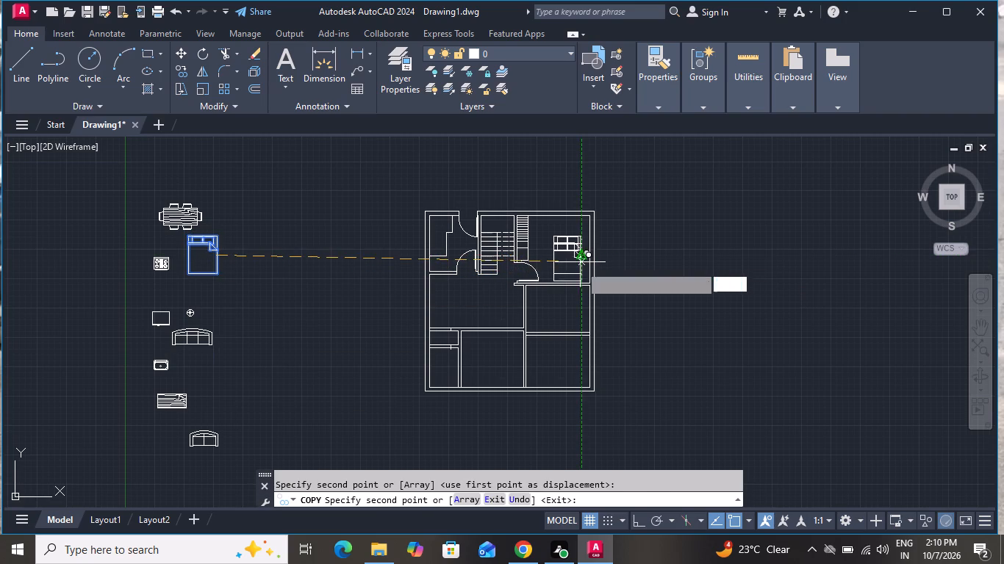
click(495, 363)
right_click(520, 361)
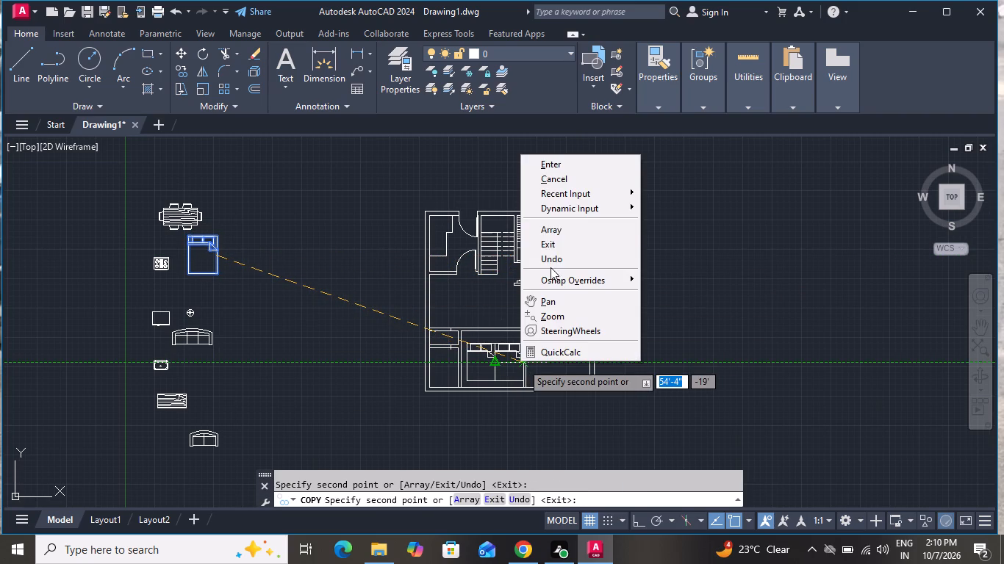
click(571, 180)
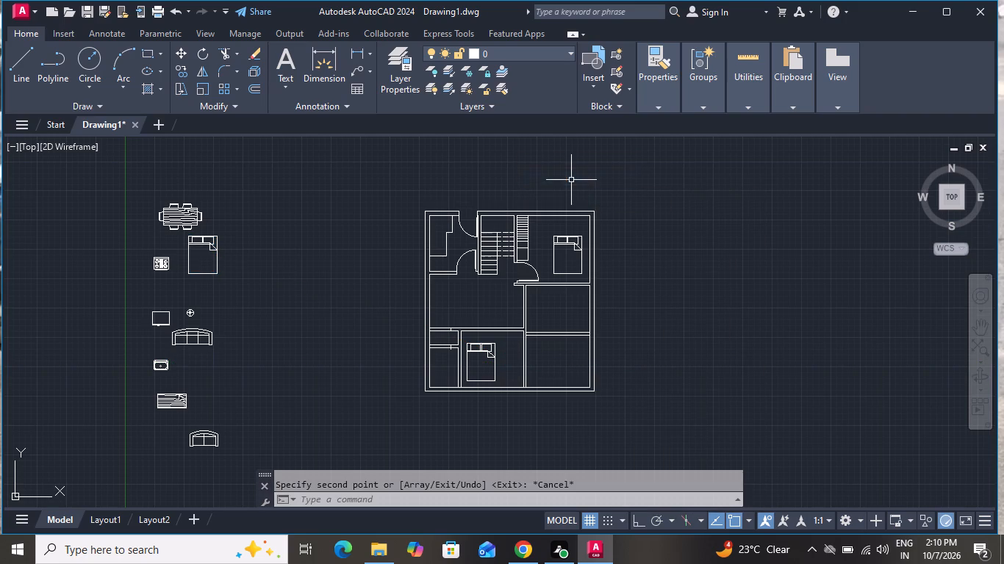
Rotate the upper-right bedroom's bed 270° about its top-right corner so the pillows face the right outer wall.
click(566, 239)
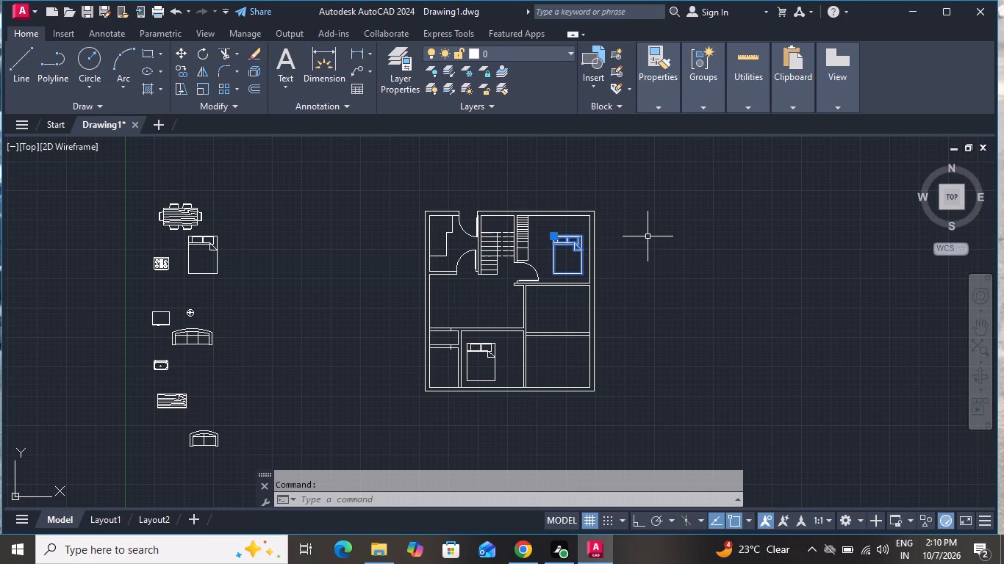
text(ro)
key(space)
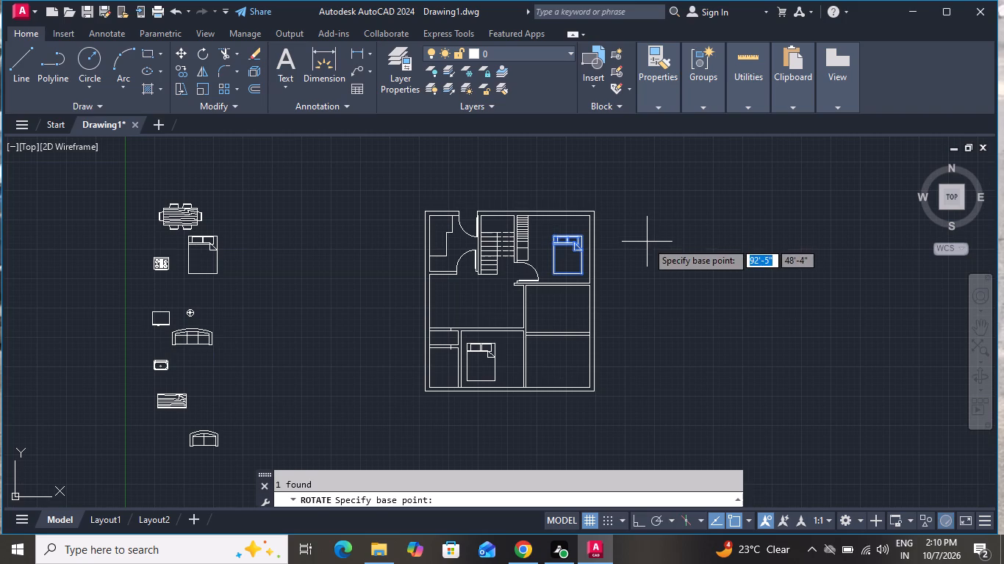
click(584, 236)
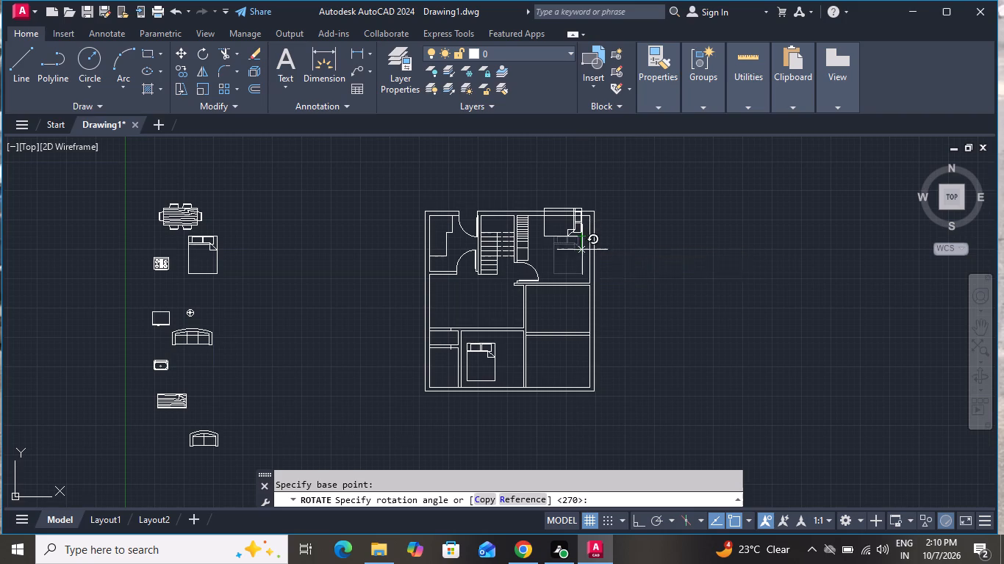
click(581, 254)
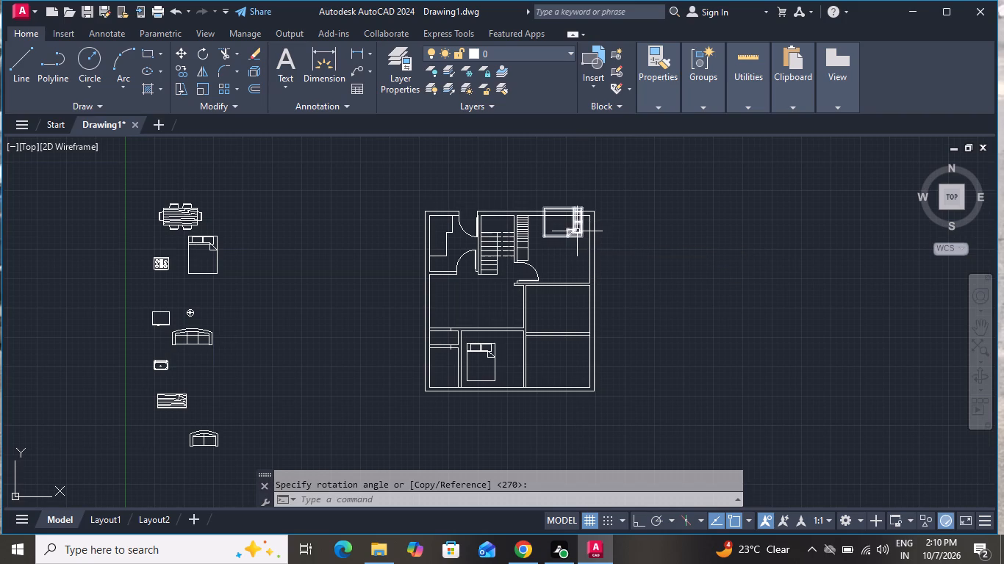
Move the rotated bed down so its headboard sits against the inner face of the upper-right bedroom's right wall.
click(577, 231)
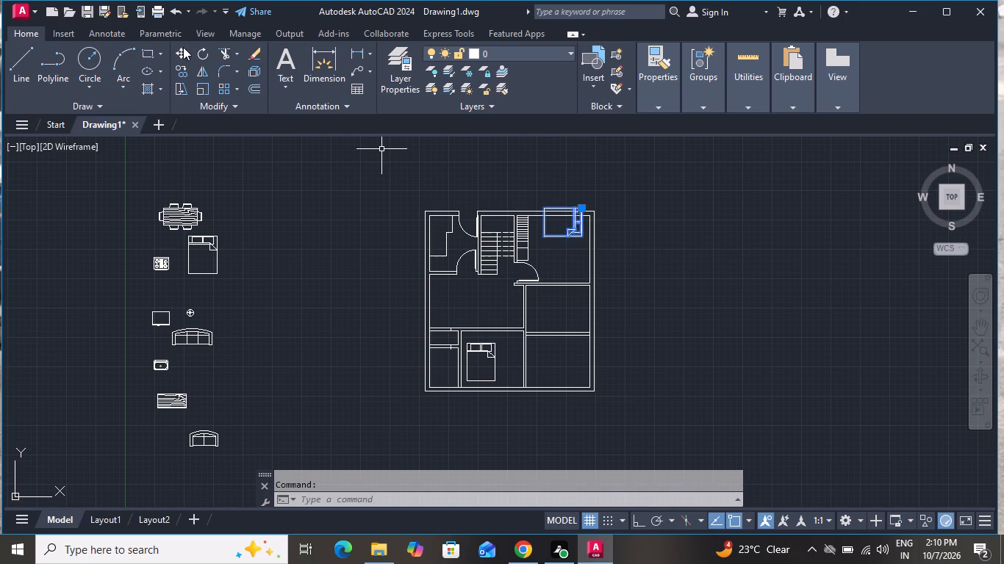
click(182, 48)
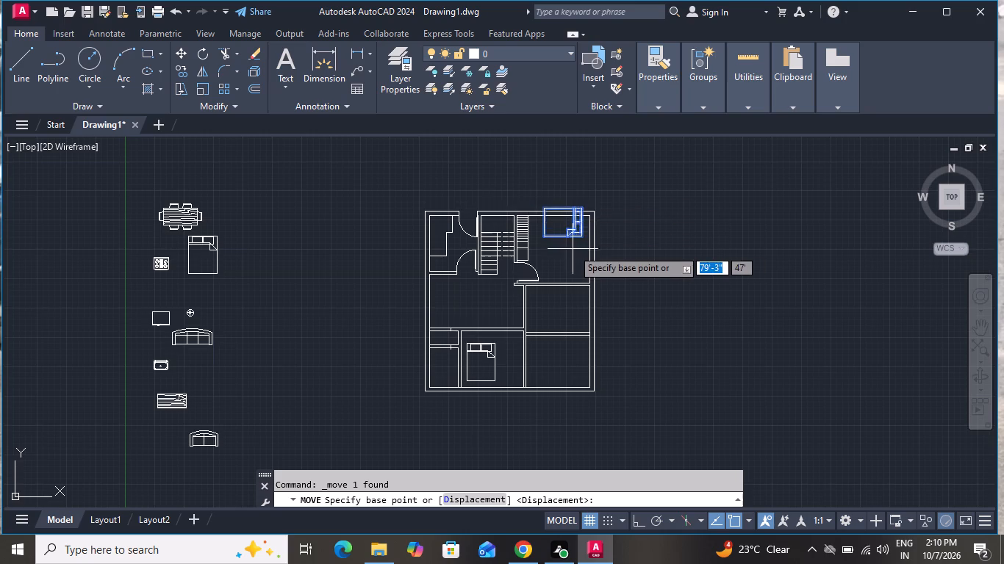
scroll(573, 249, up, 2)
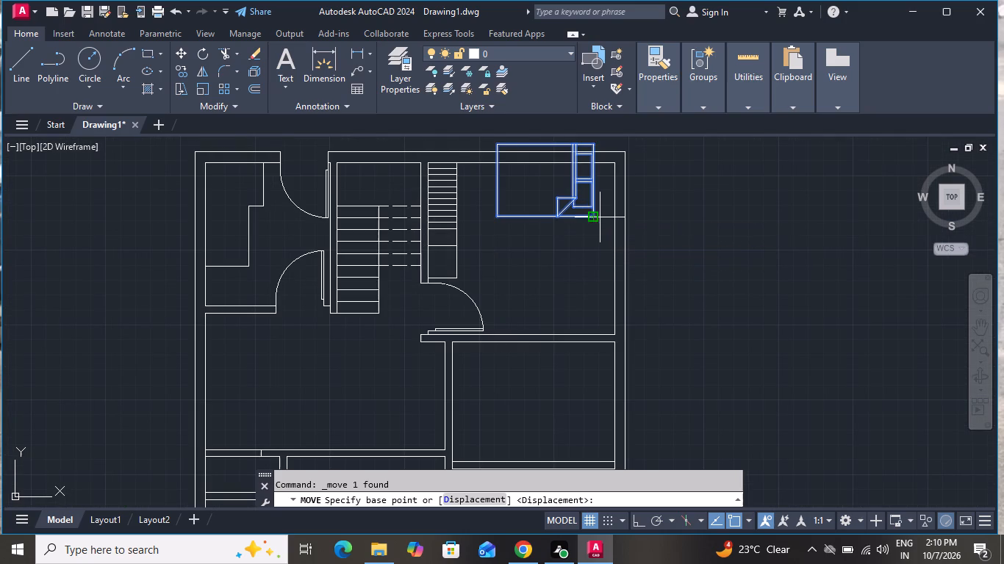
click(590, 214)
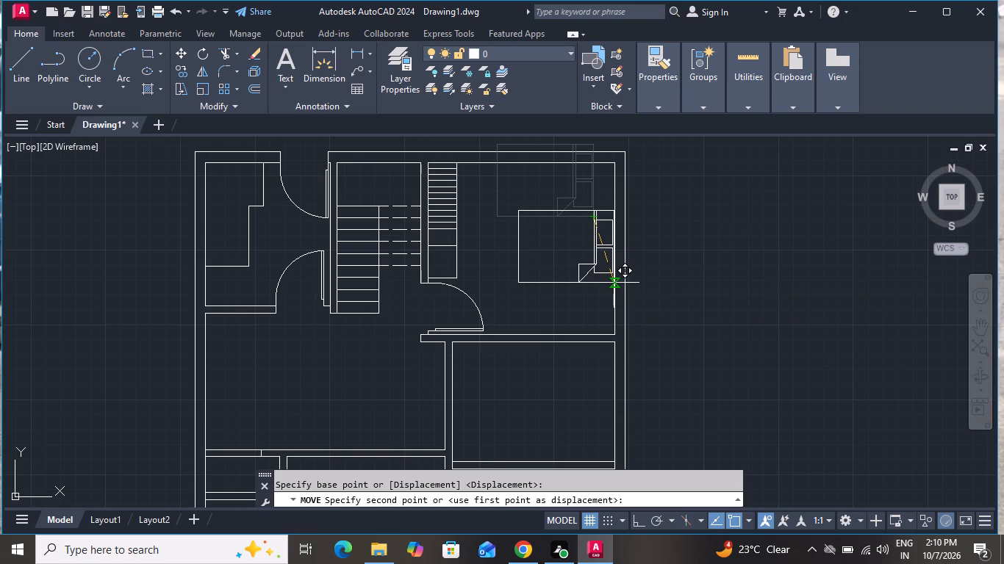
click(614, 283)
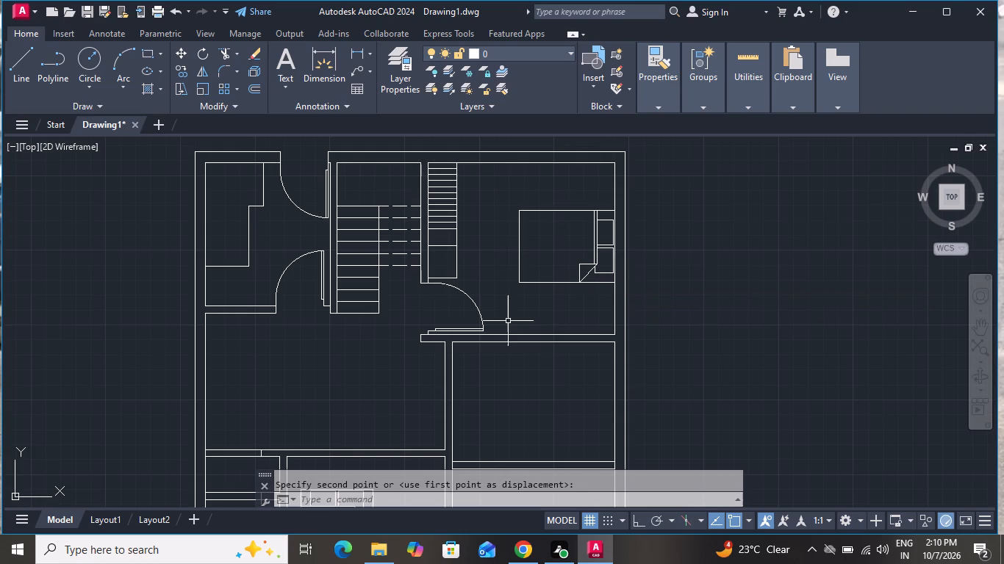
Copy the table lamp from beside the plan to just below the head of the upper-right bedroom's bed.
scroll(508, 321, down, 2)
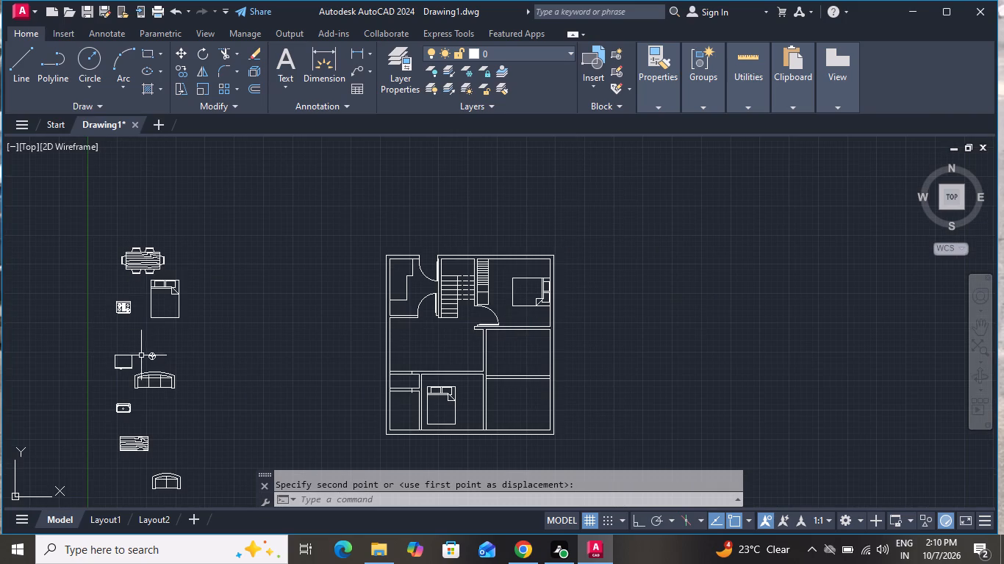
click(155, 360)
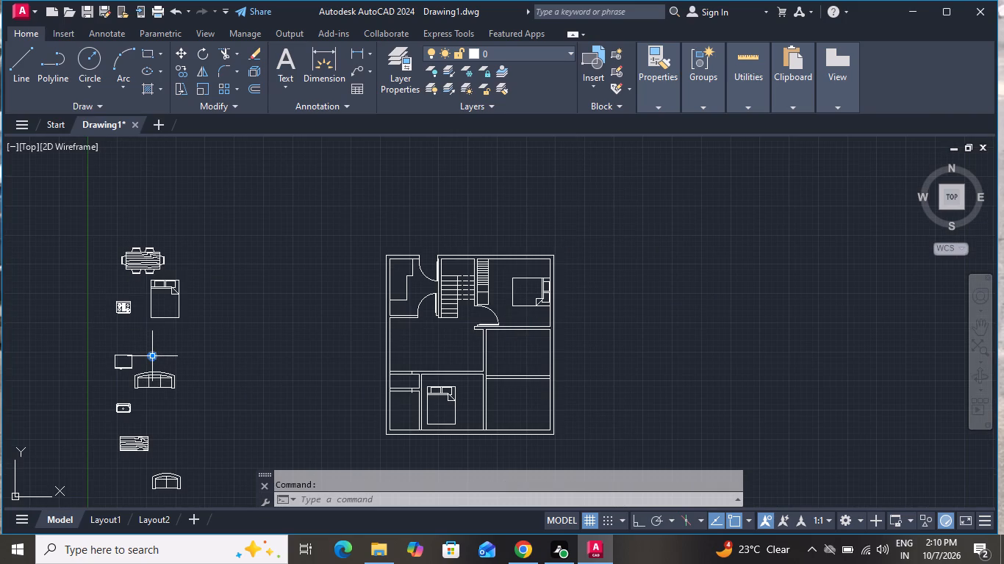
key(c)
text(o)
key(space)
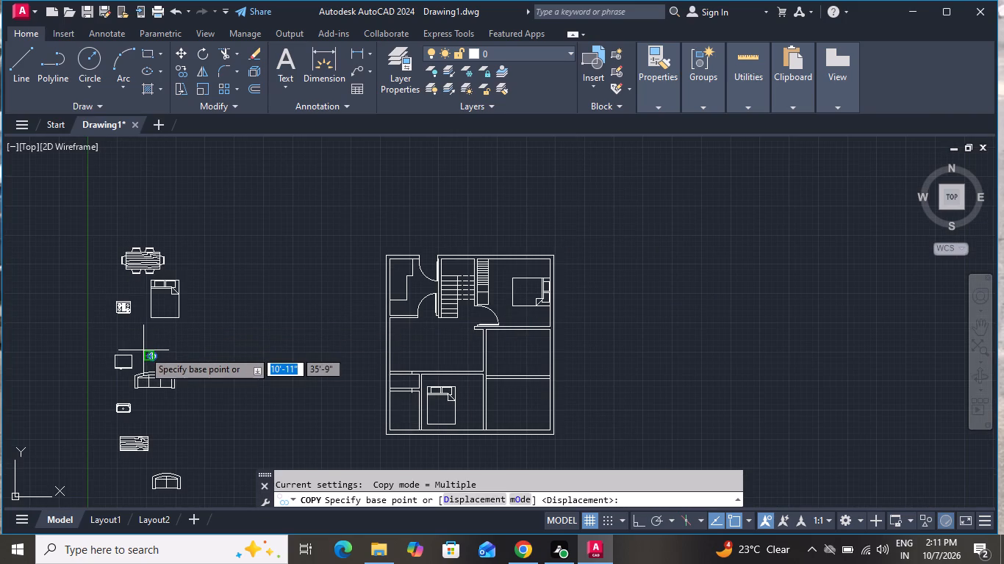
click(145, 351)
scroll(551, 302, up, 1)
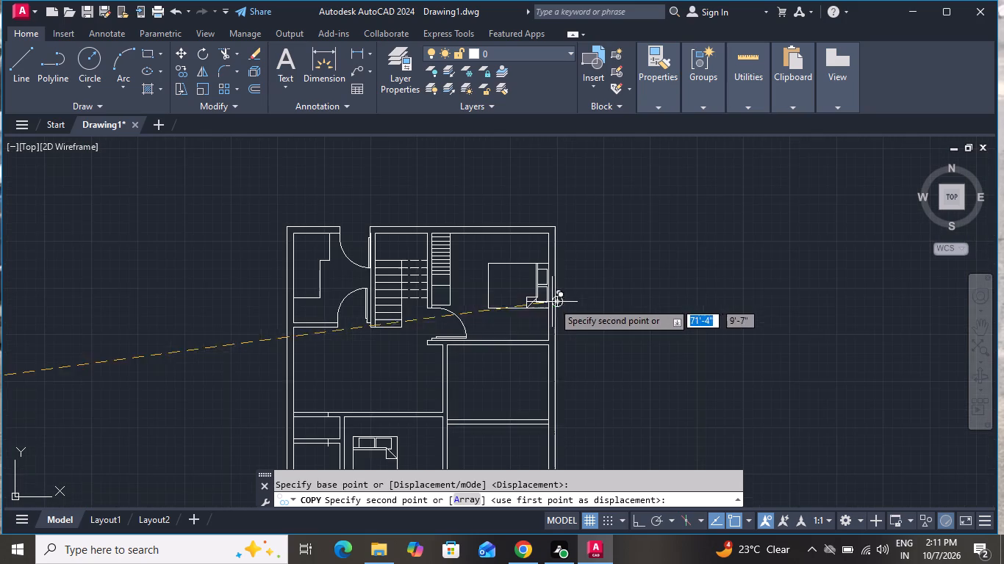
scroll(552, 314, up, 1)
scroll(551, 315, down, 1)
scroll(550, 319, up, 4)
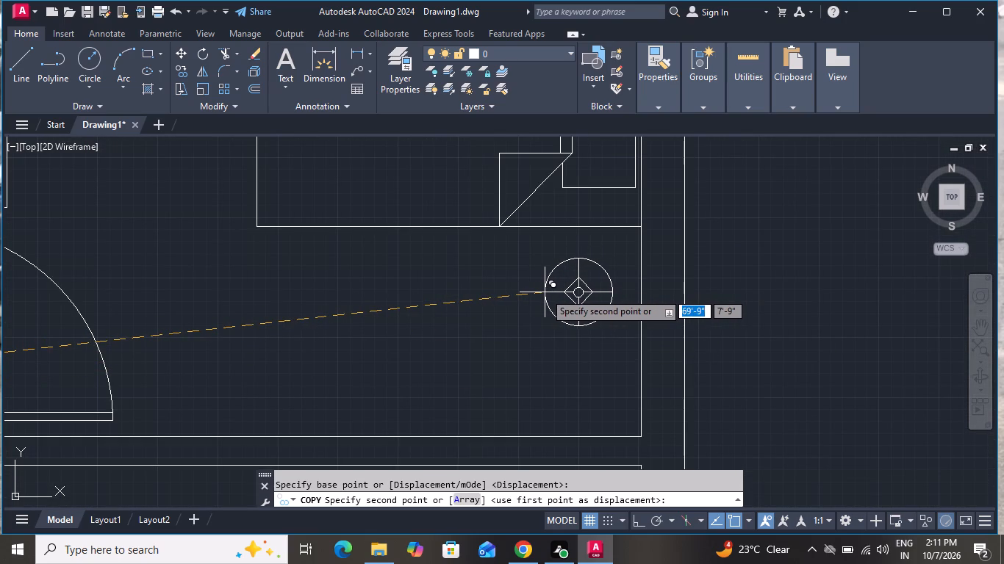
click(545, 292)
Place a second table lamp copy just above the head of the same bed, aligned with the first, and end copying.
scroll(554, 308, down, 2)
scroll(555, 312, up, 1)
scroll(555, 312, down, 1)
scroll(539, 237, down, 1)
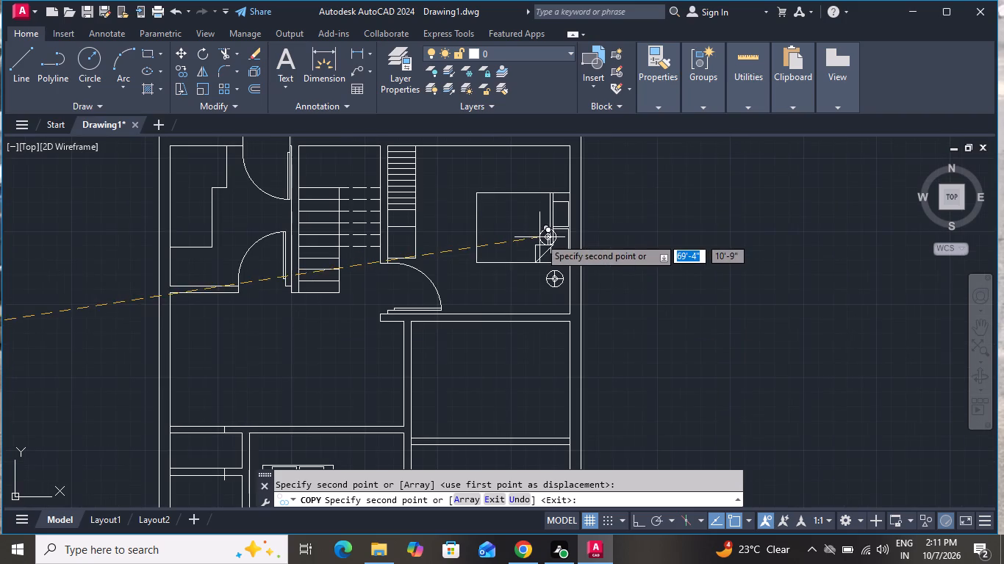
scroll(538, 199, up, 2)
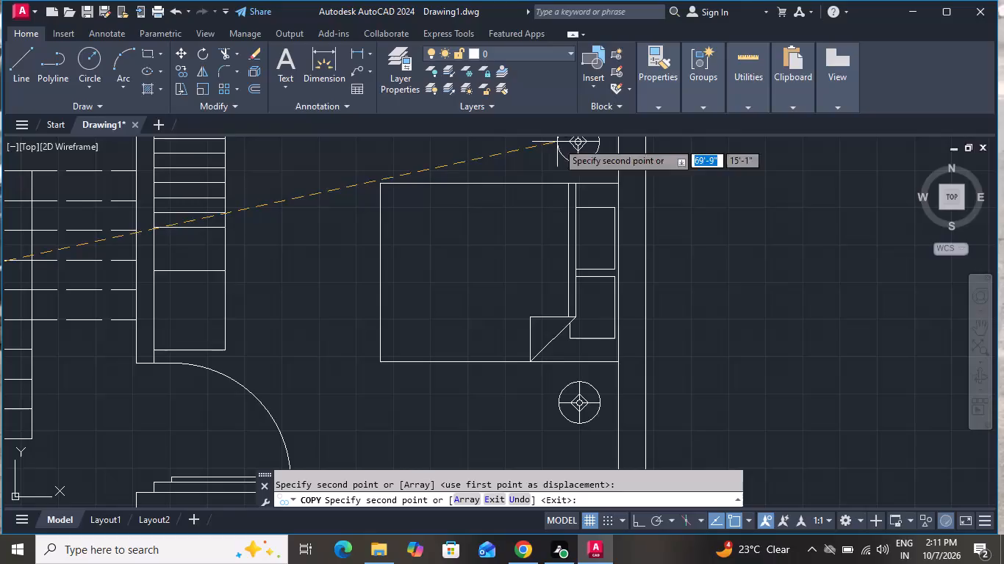
click(557, 142)
scroll(513, 247, down, 3)
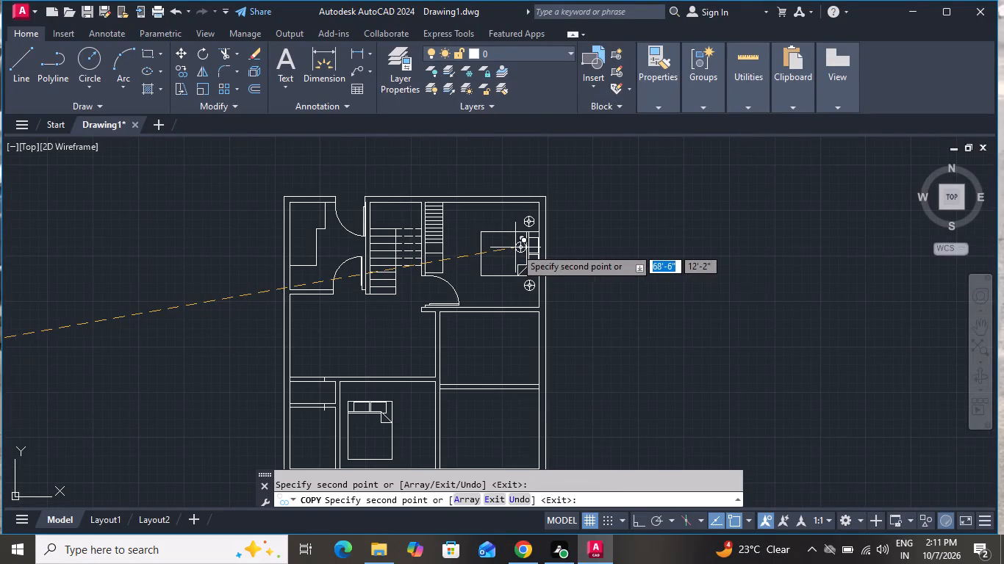
right_click(636, 283)
click(642, 303)
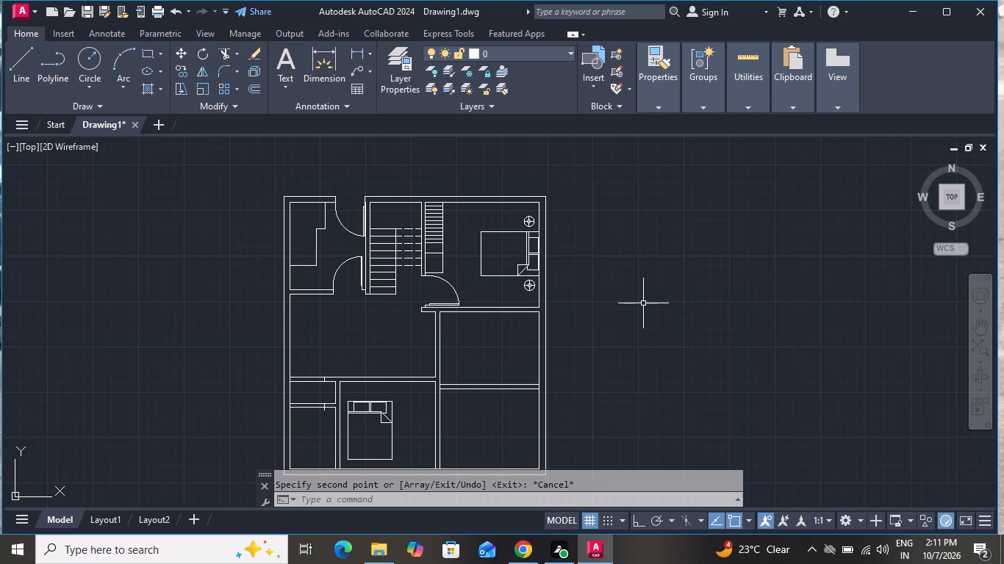
Move the six-chair dining table from beside the plan into the open room below the lower entrance door, left of centre.
scroll(648, 307, up, 1)
scroll(648, 307, down, 1)
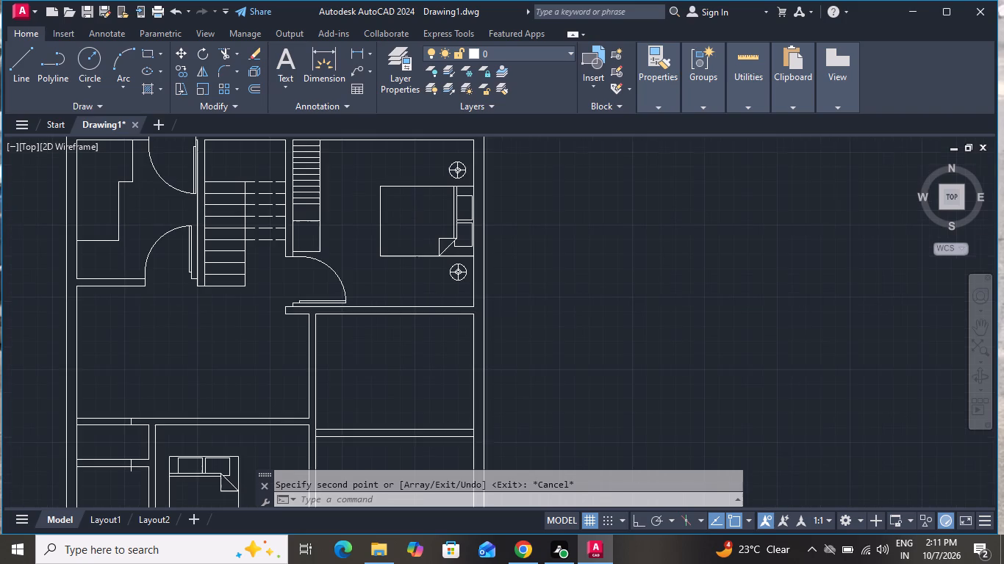
scroll(648, 307, down, 2)
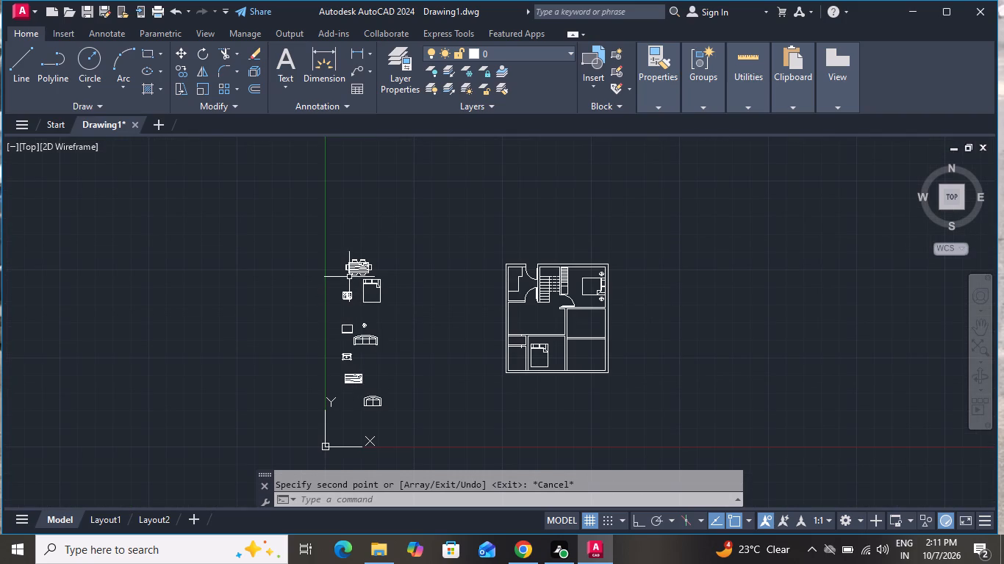
click(352, 268)
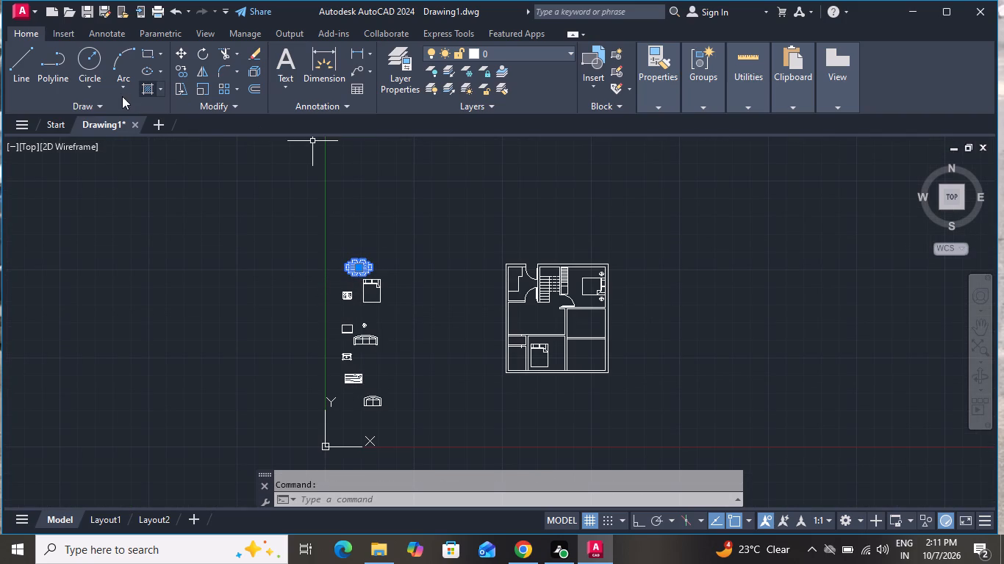
click(181, 49)
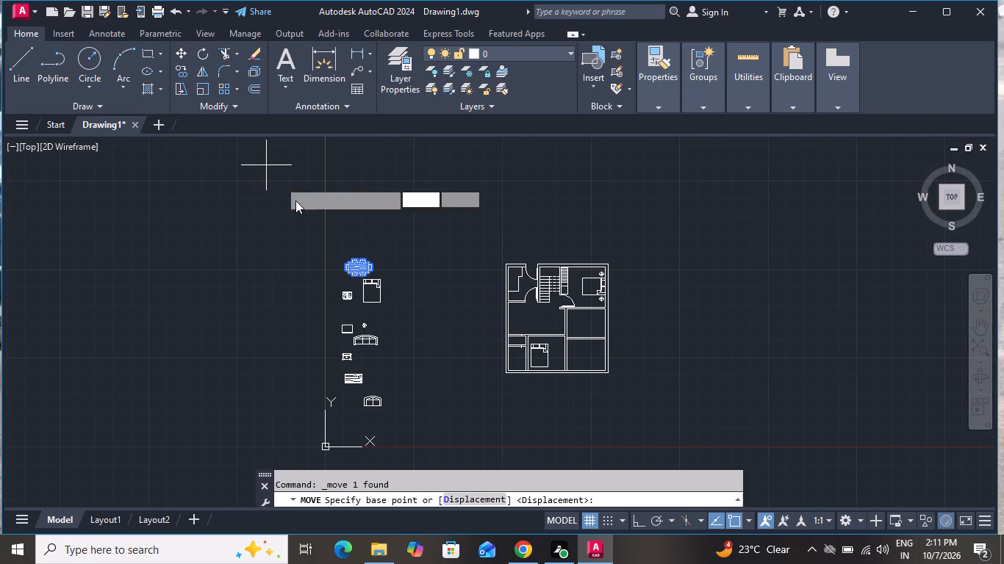
click(348, 266)
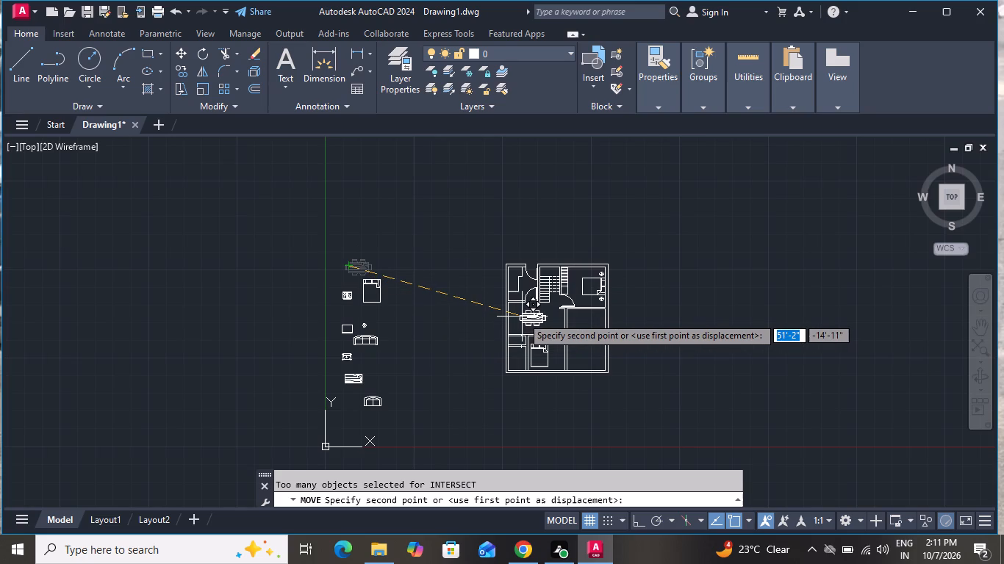
scroll(522, 317, up, 3)
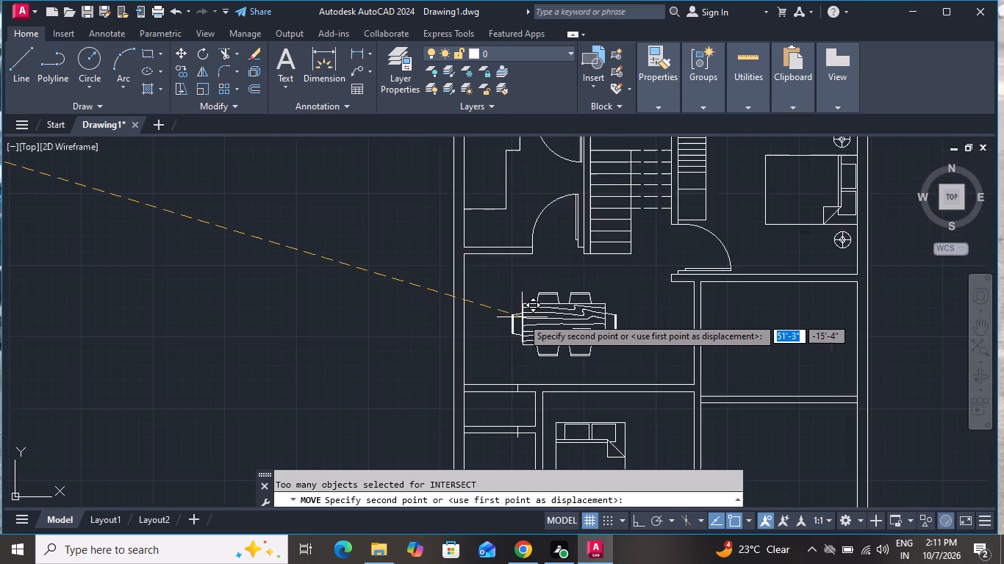
scroll(522, 317, up, 1)
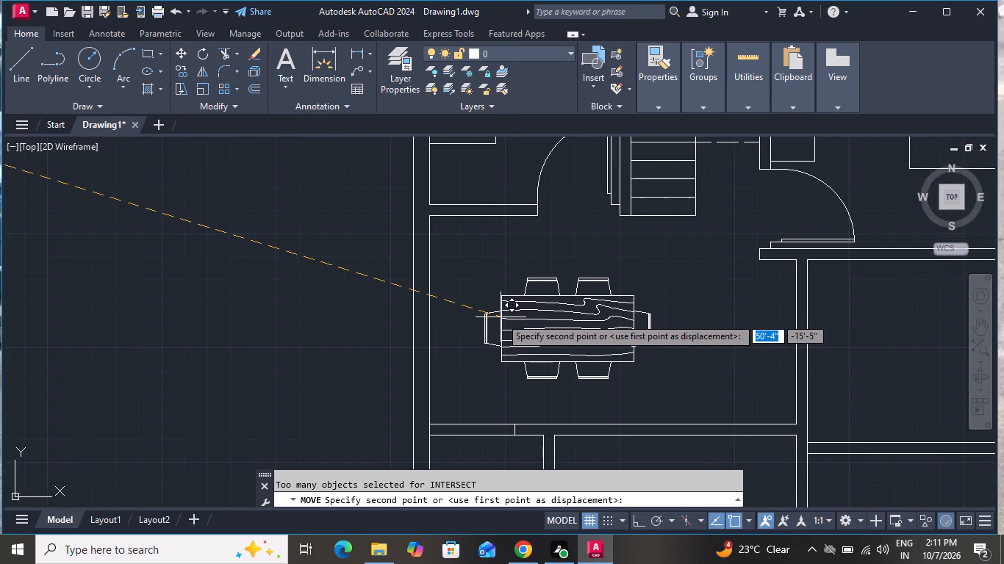
click(496, 312)
Move the three-seat sofa from beside the plan into the room directly below the upper-right bedroom.
scroll(495, 311, down, 3)
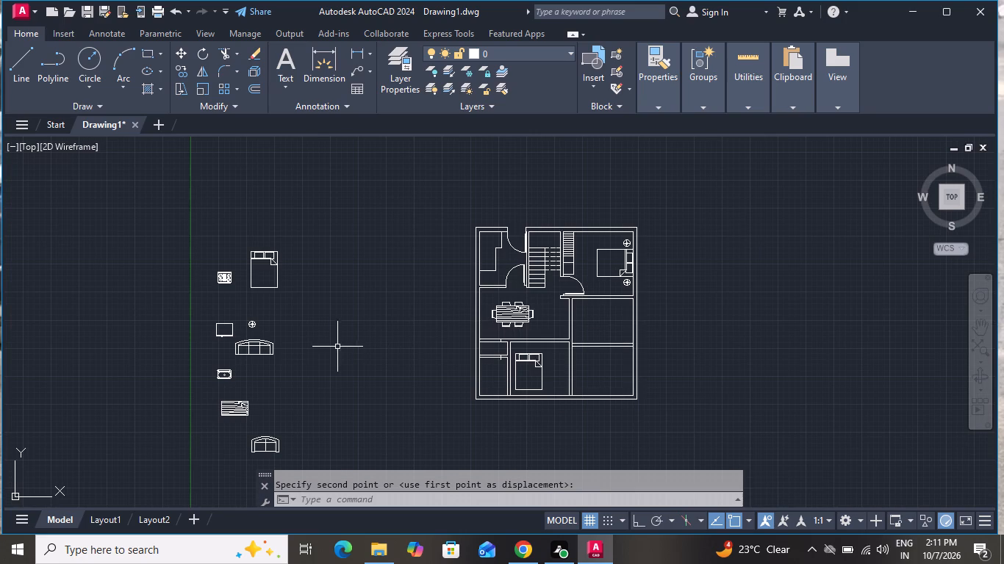
click(245, 347)
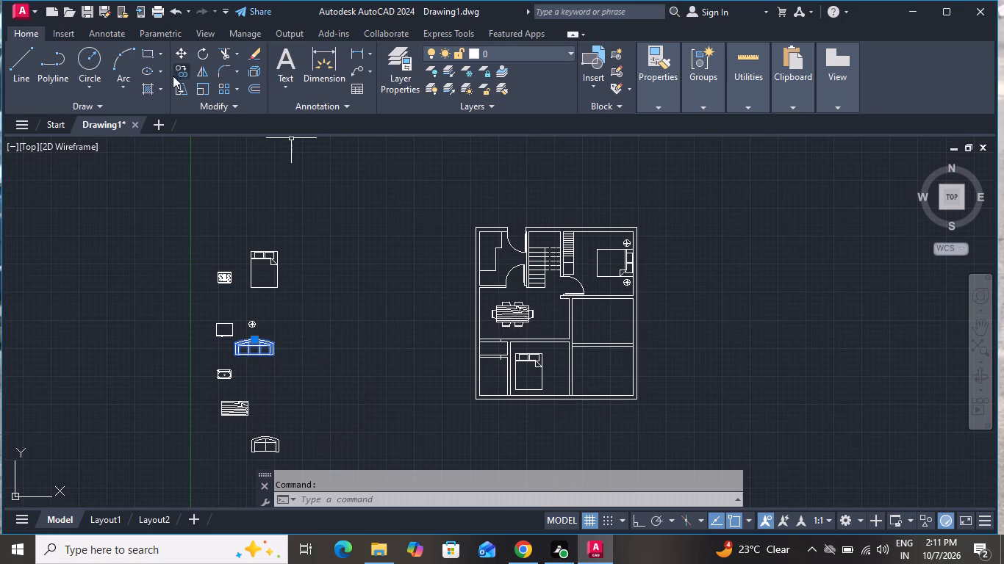
click(179, 52)
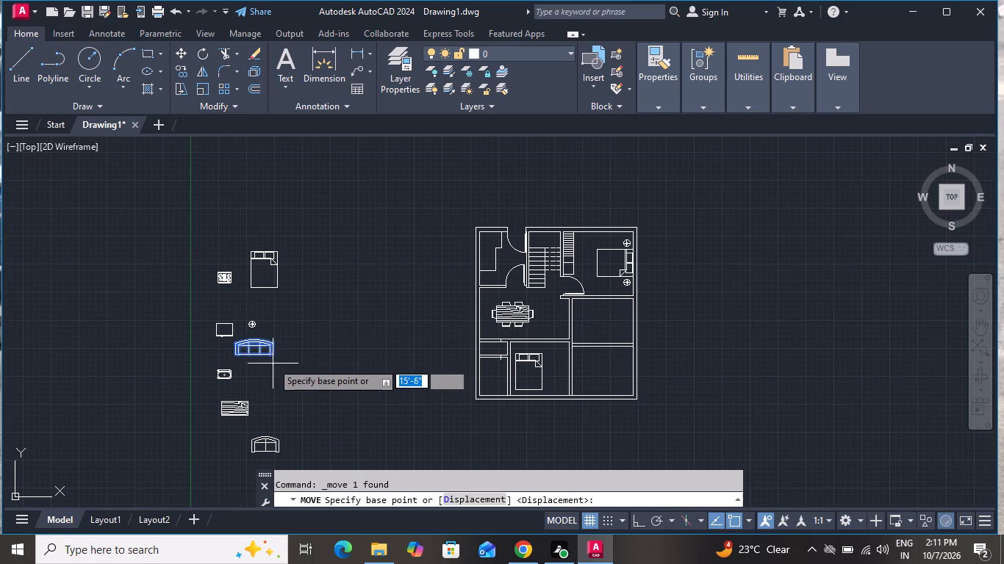
click(268, 357)
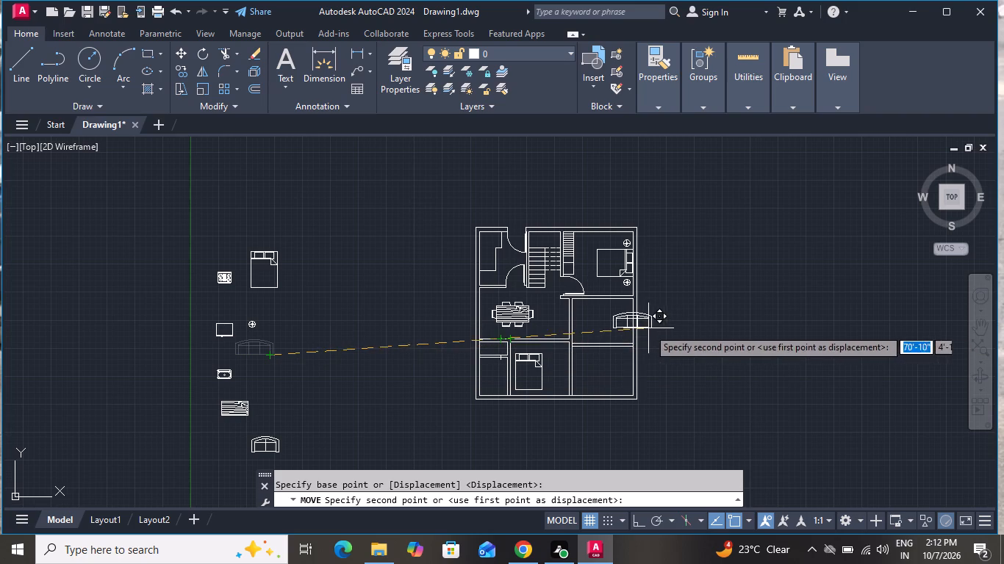
scroll(605, 326, up, 2)
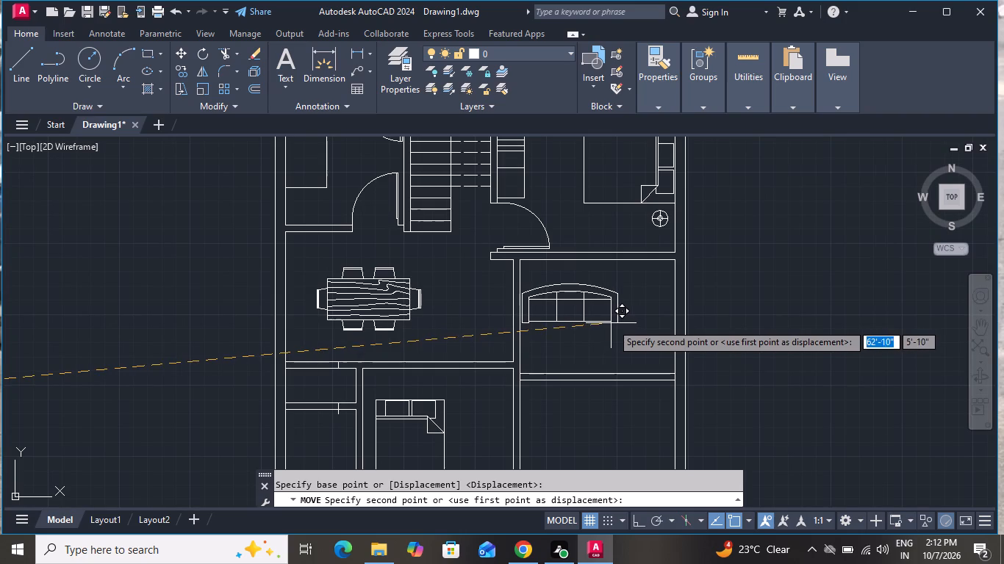
click(631, 318)
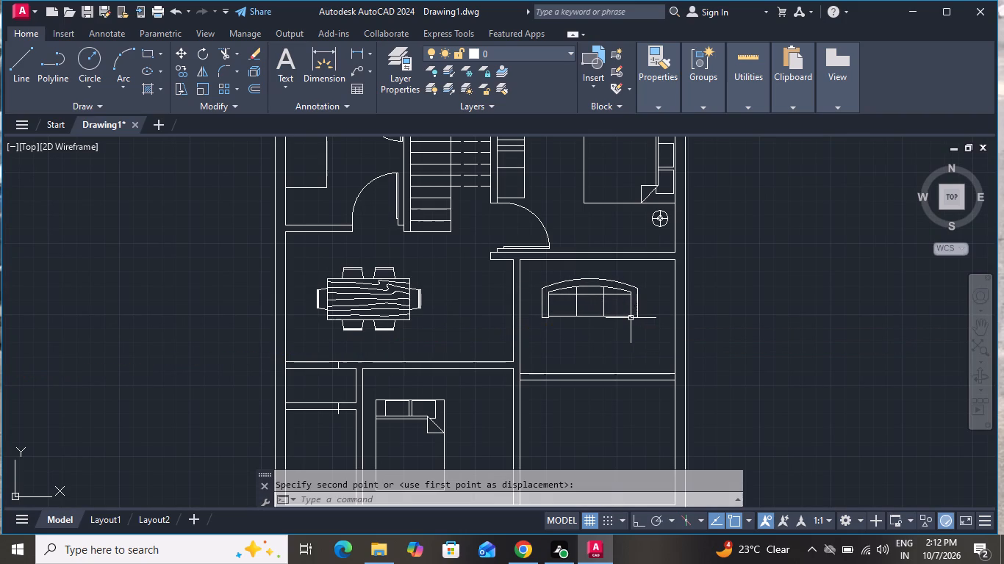
Rotate the sofa 270° about its lower-left corner with Ortho on so its back faces the right outer wall, and turn Ortho off.
click(631, 311)
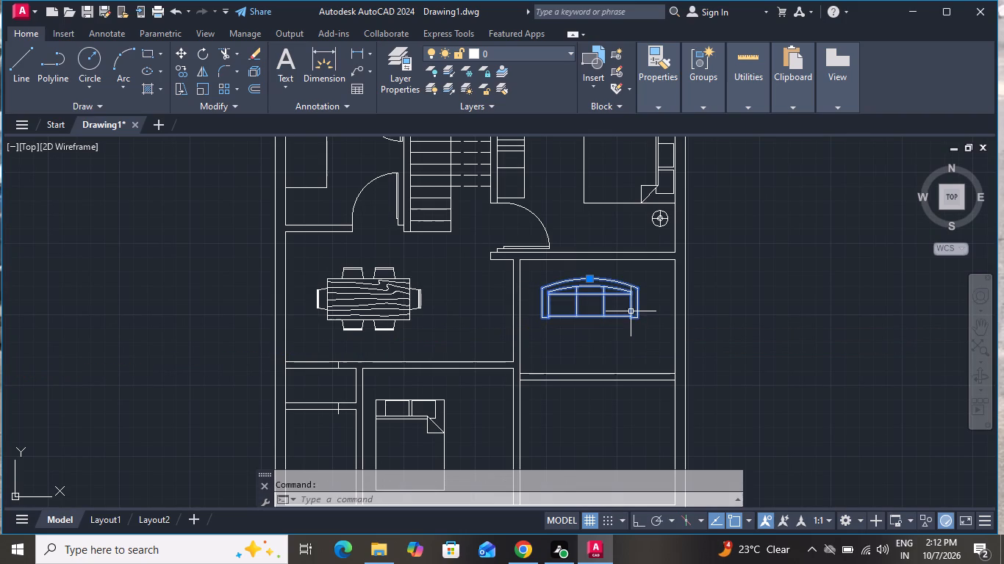
click(203, 51)
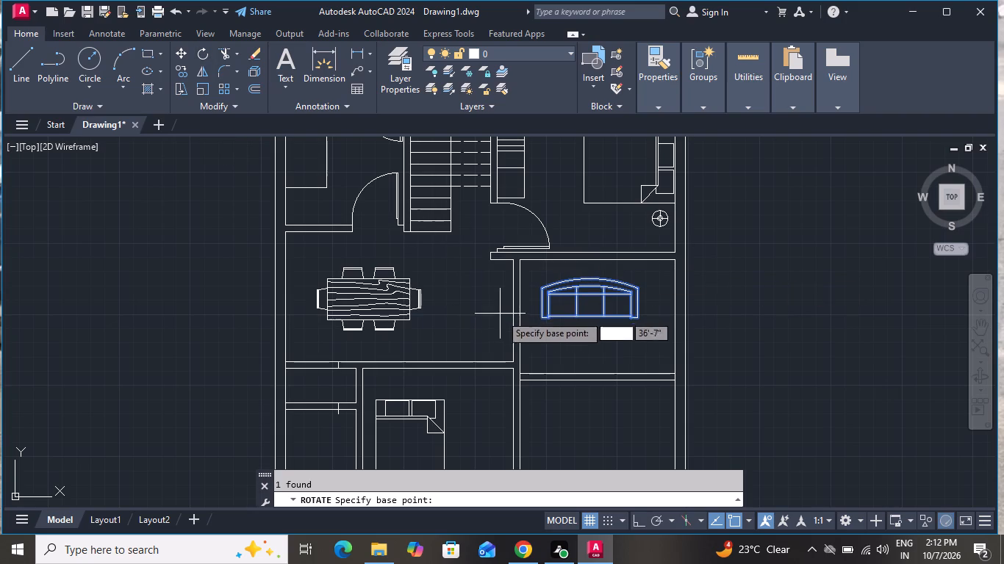
click(540, 316)
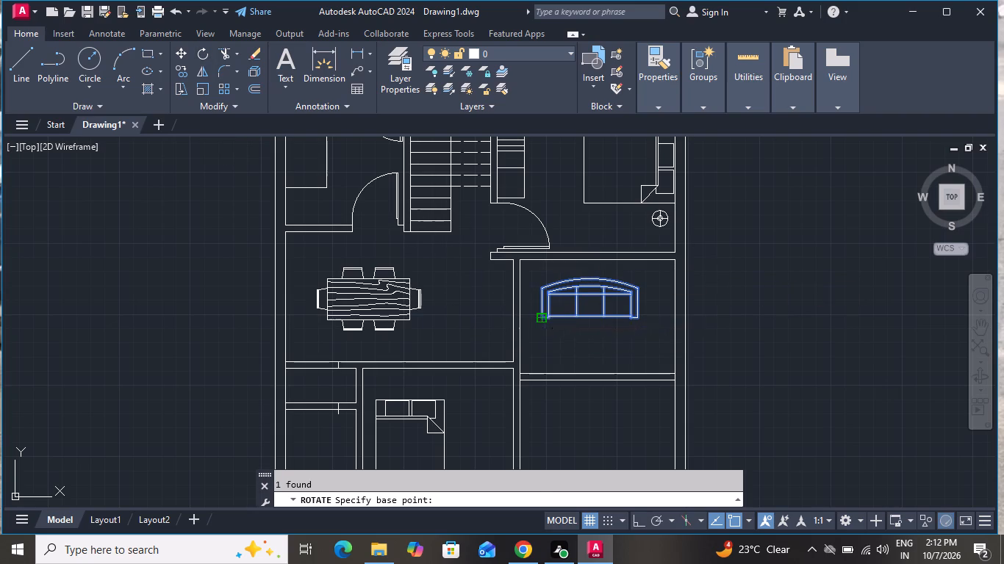
click(640, 528)
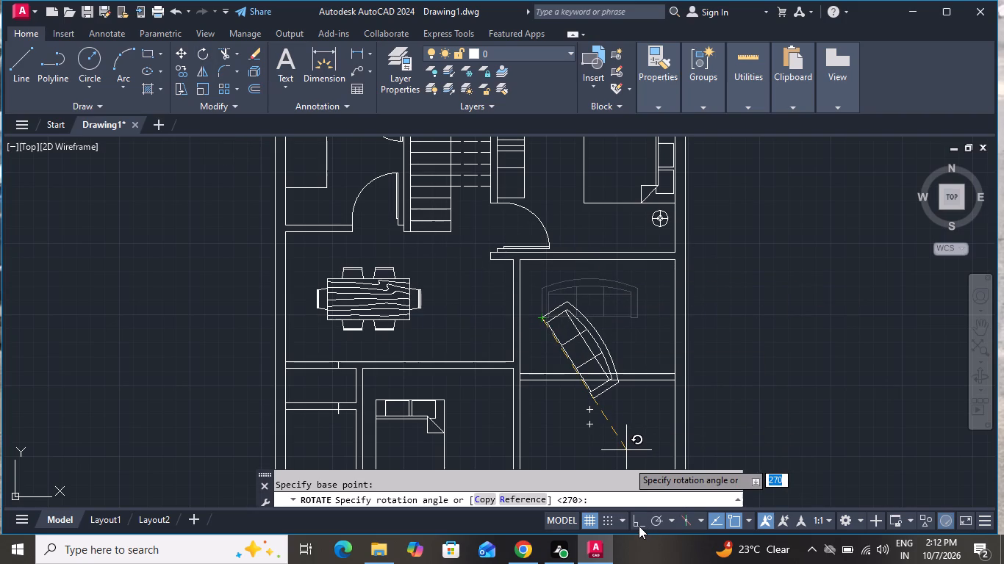
click(638, 524)
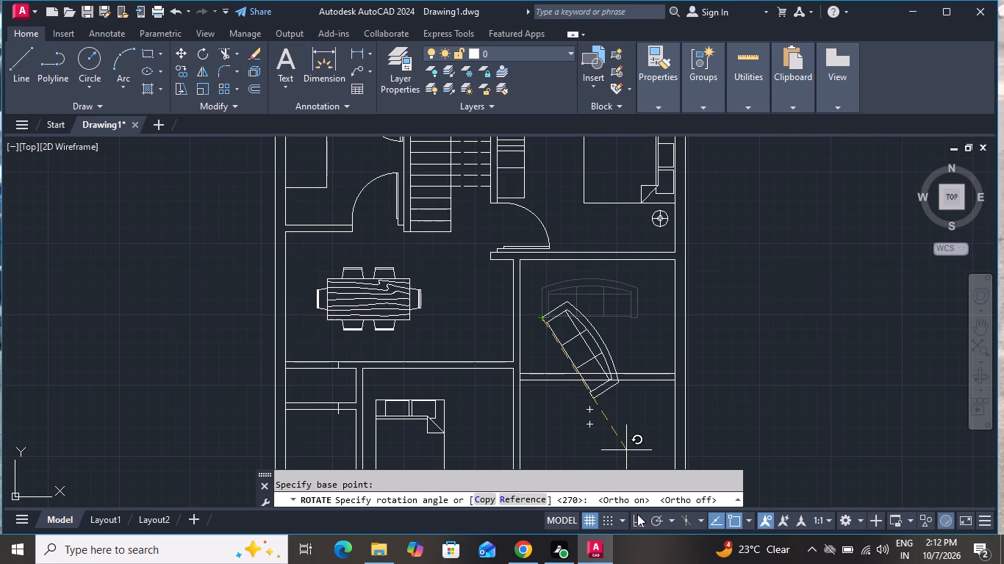
key(ctrl+z)
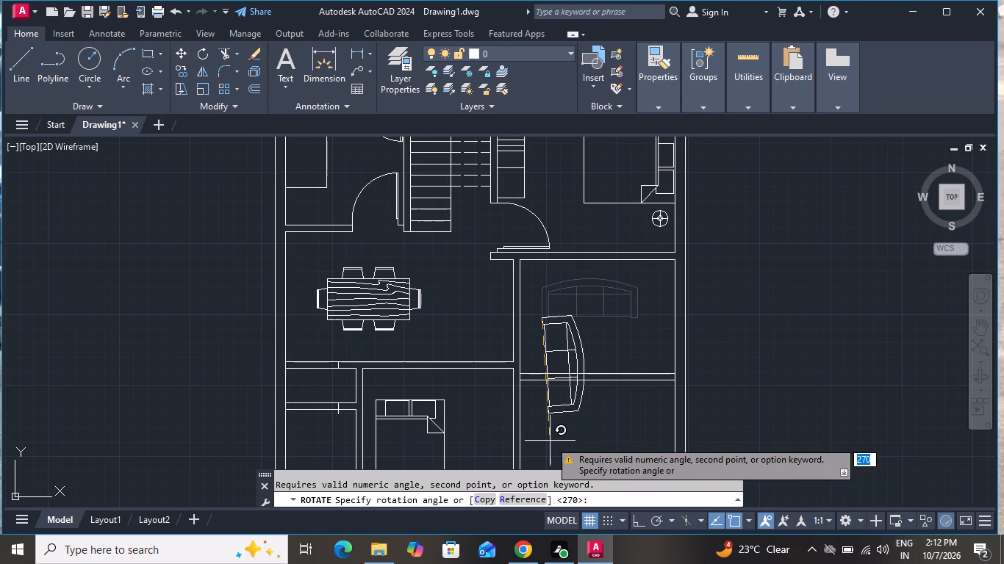
click(635, 519)
scroll(614, 449, down, 3)
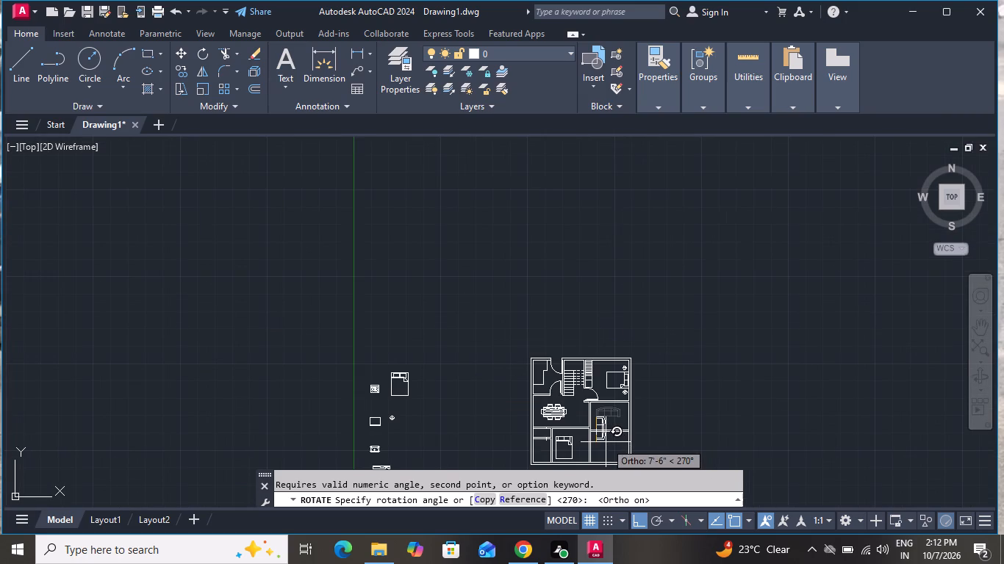
click(601, 455)
scroll(601, 452, up, 2)
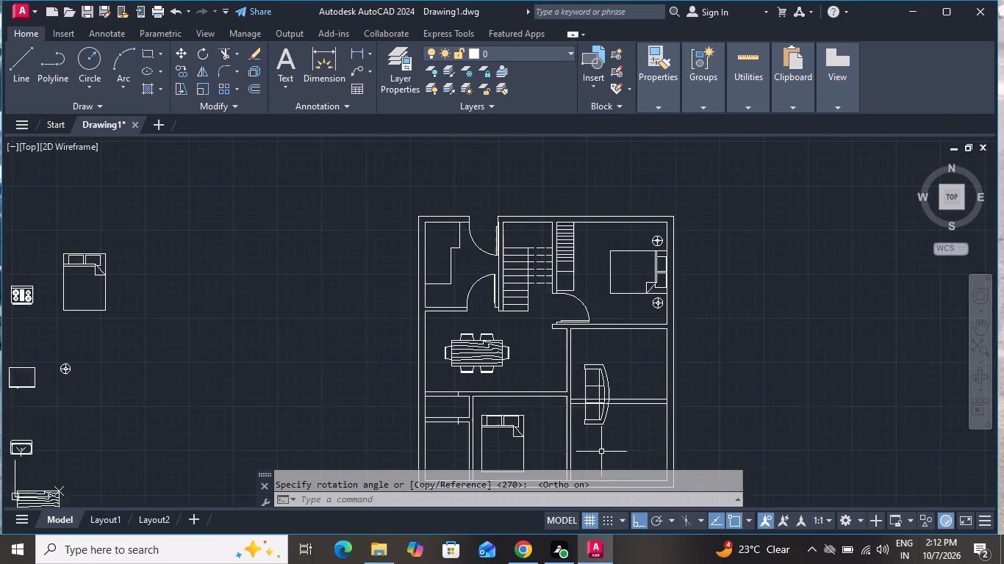
scroll(601, 452, up, 1)
click(633, 515)
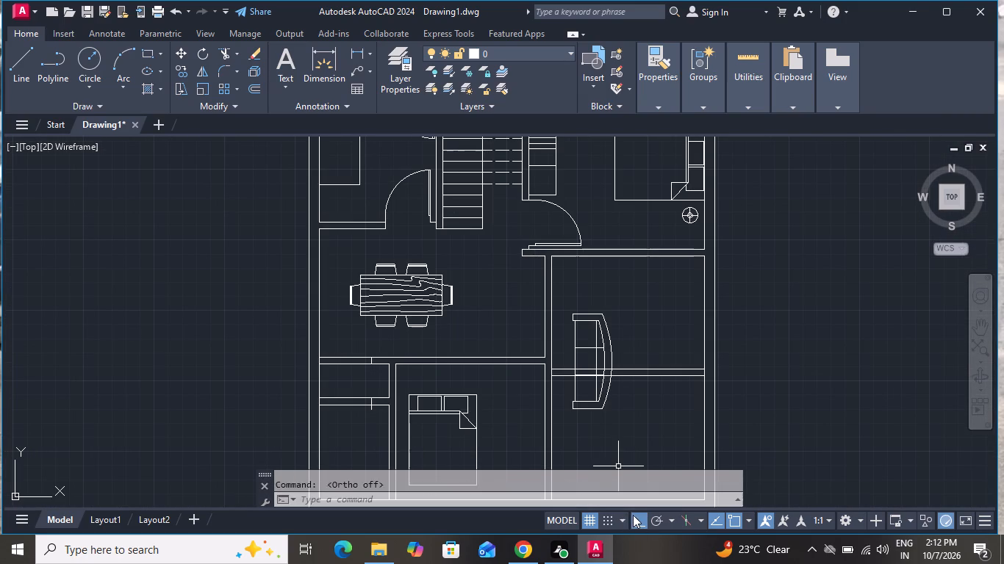
Move the rotated sofa up inside the room below the upper-right bedroom, near the right outer wall and clear of the partition walls.
click(592, 330)
click(615, 294)
drag(614, 292, 609, 310)
click(594, 333)
double_click(608, 309)
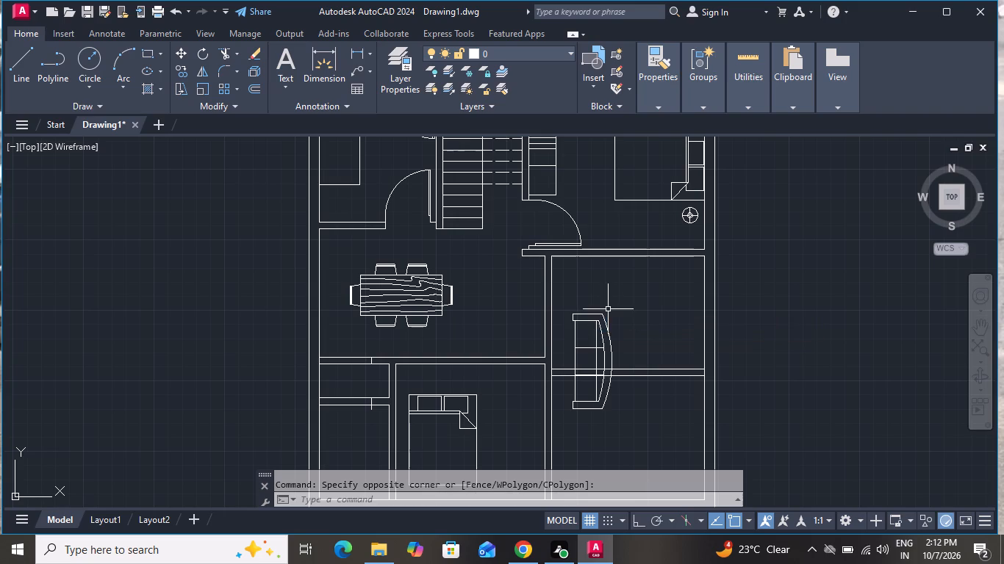
click(590, 330)
click(595, 322)
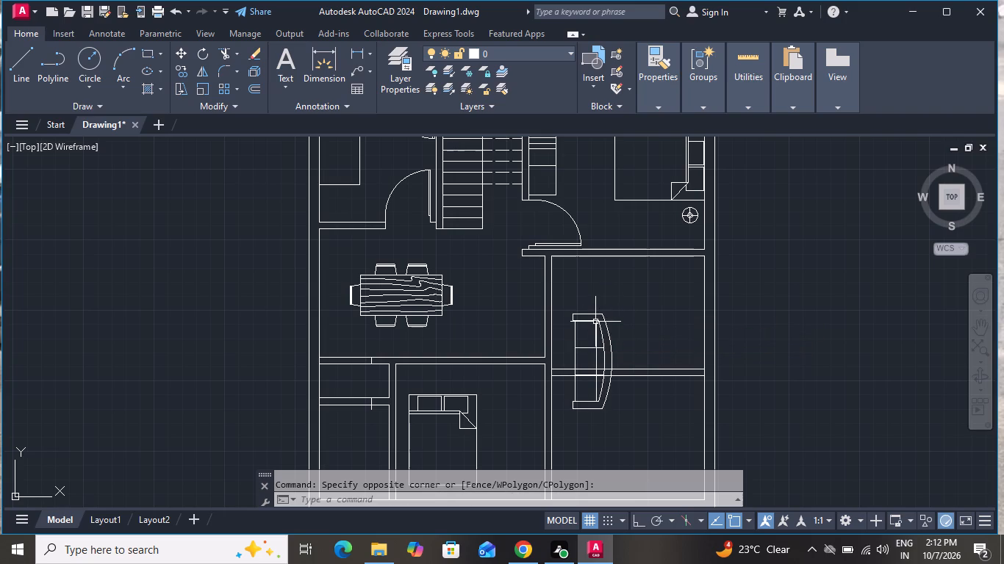
click(595, 322)
click(605, 320)
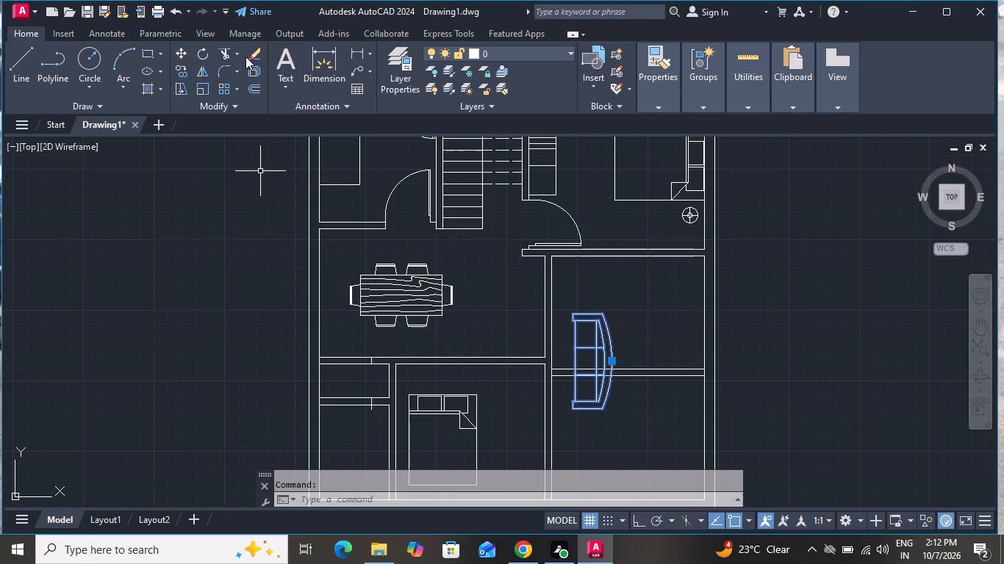
click(190, 52)
click(181, 49)
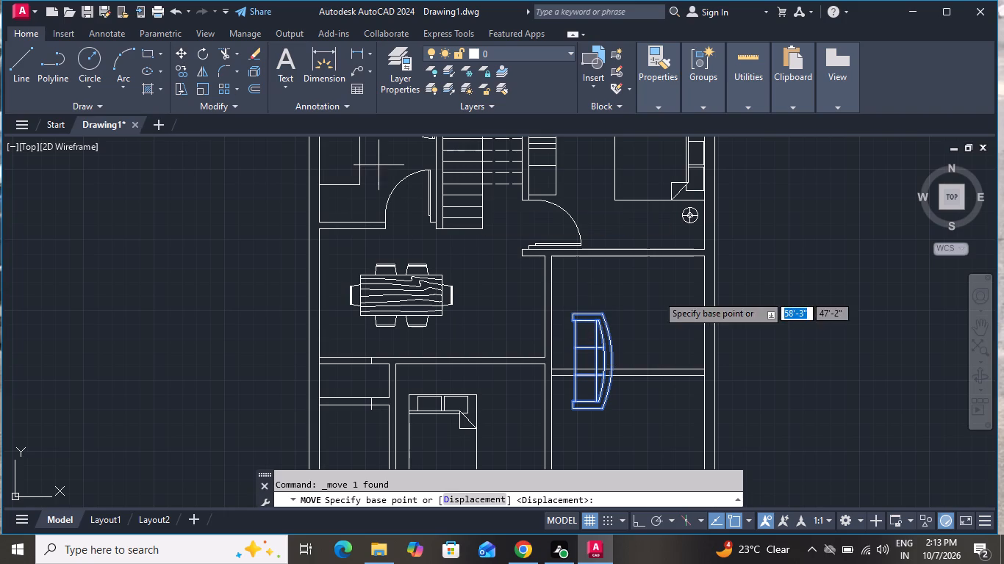
click(603, 312)
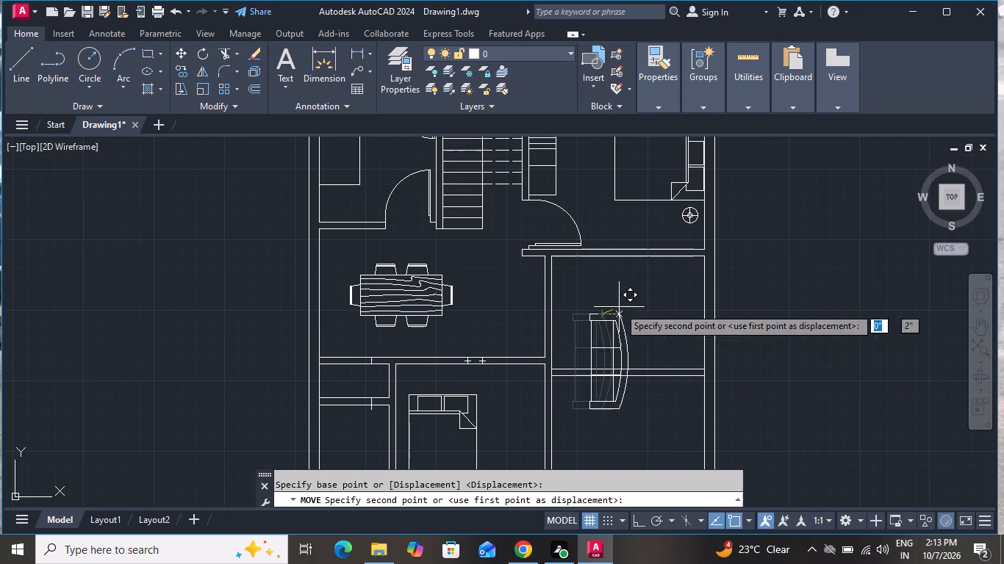
click(684, 264)
Scale the sofa down freehand about the middle of its seat to a little under half its size.
scroll(686, 360, up, 1)
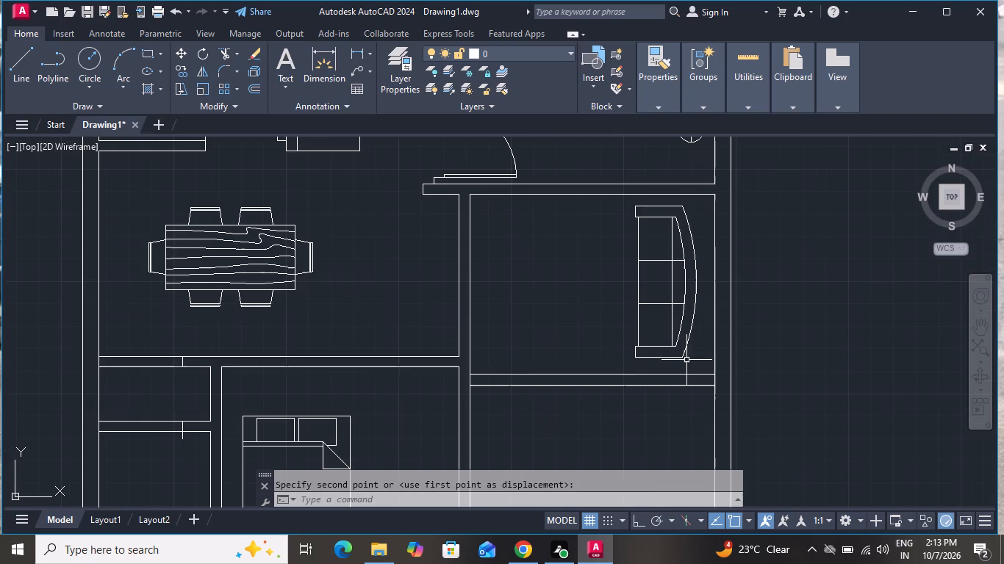
click(680, 339)
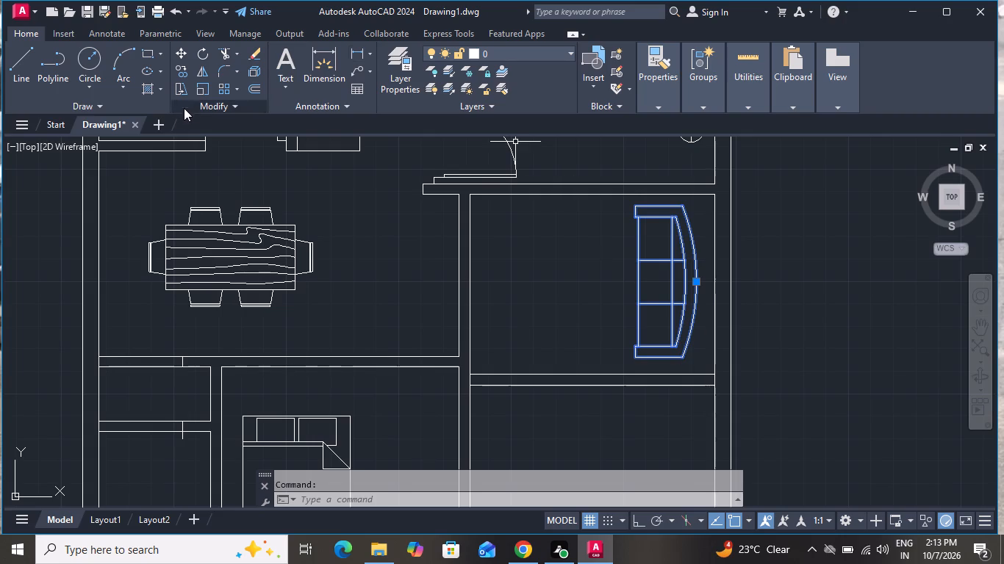
click(203, 90)
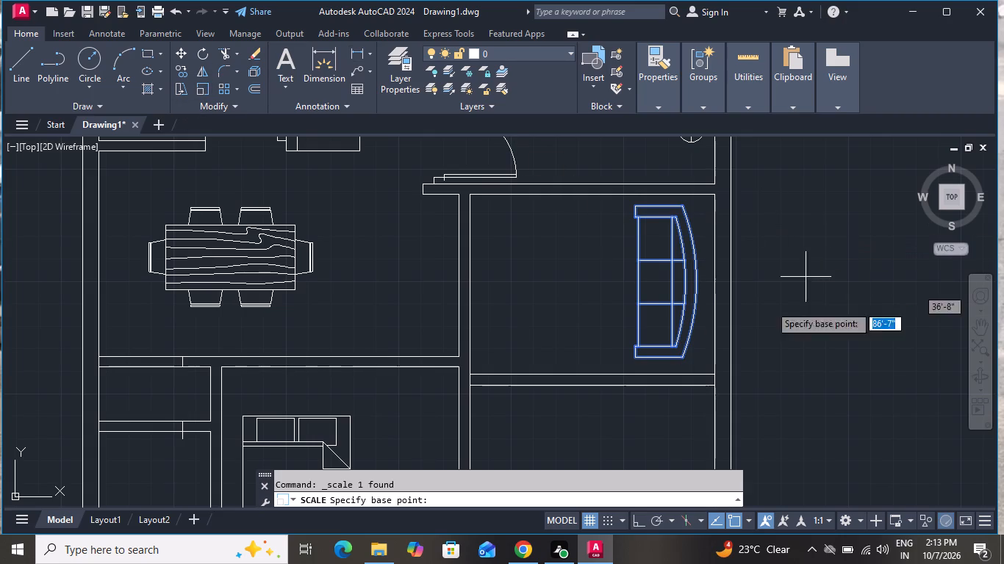
click(668, 278)
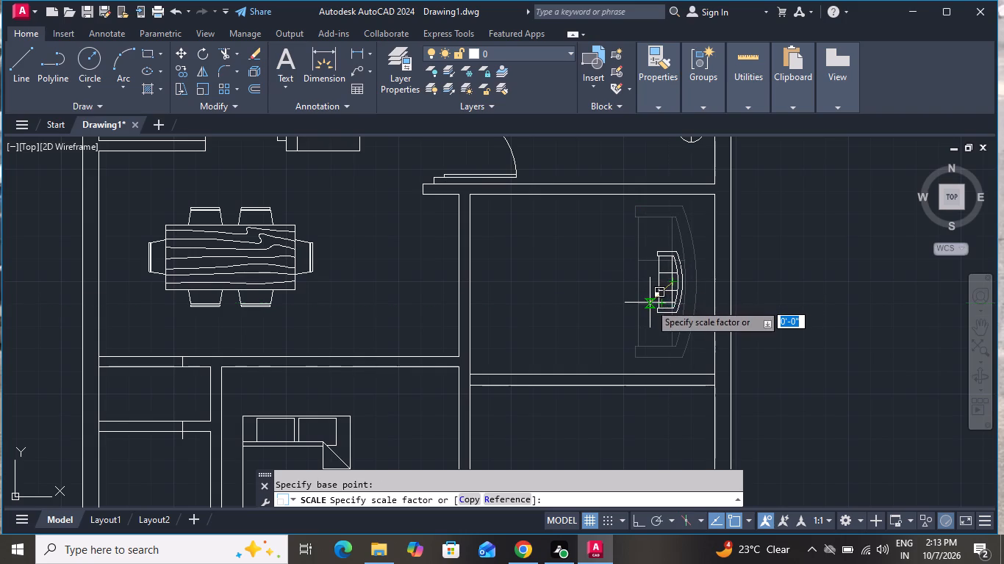
click(646, 305)
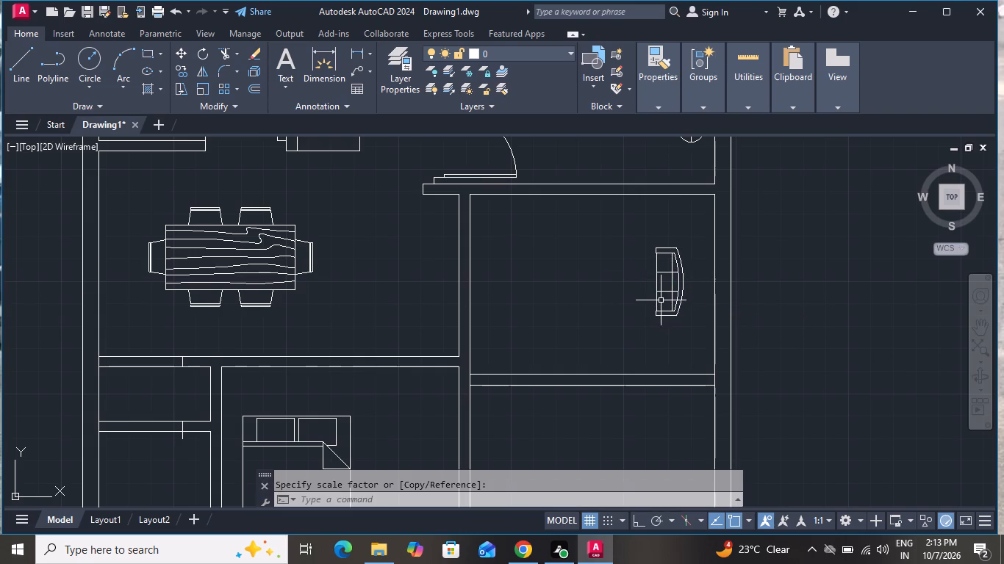
Move the scaled sofa up toward the right outer wall in the room below the upper-right bedroom.
click(661, 300)
click(678, 273)
drag(691, 253, 684, 270)
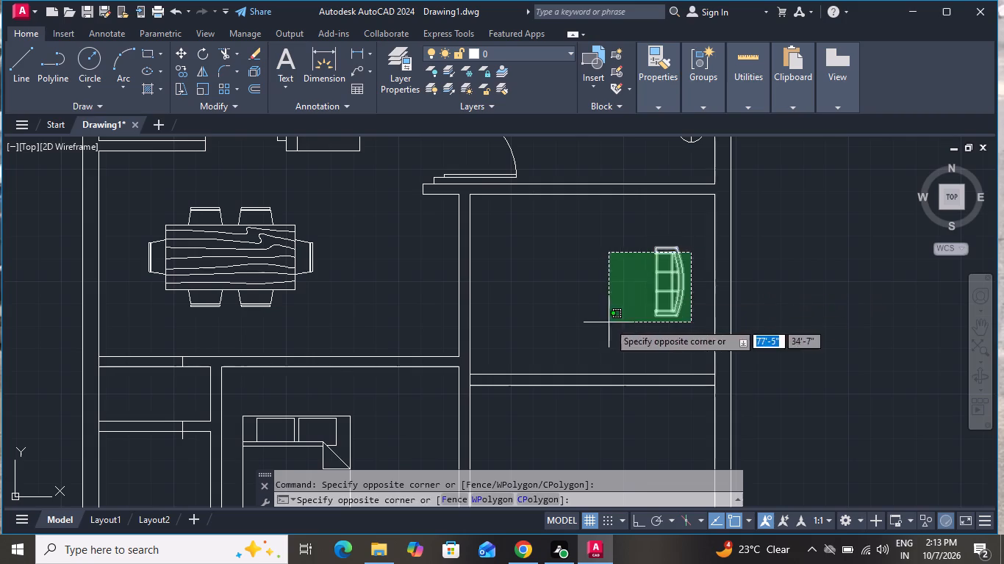
click(609, 322)
click(184, 46)
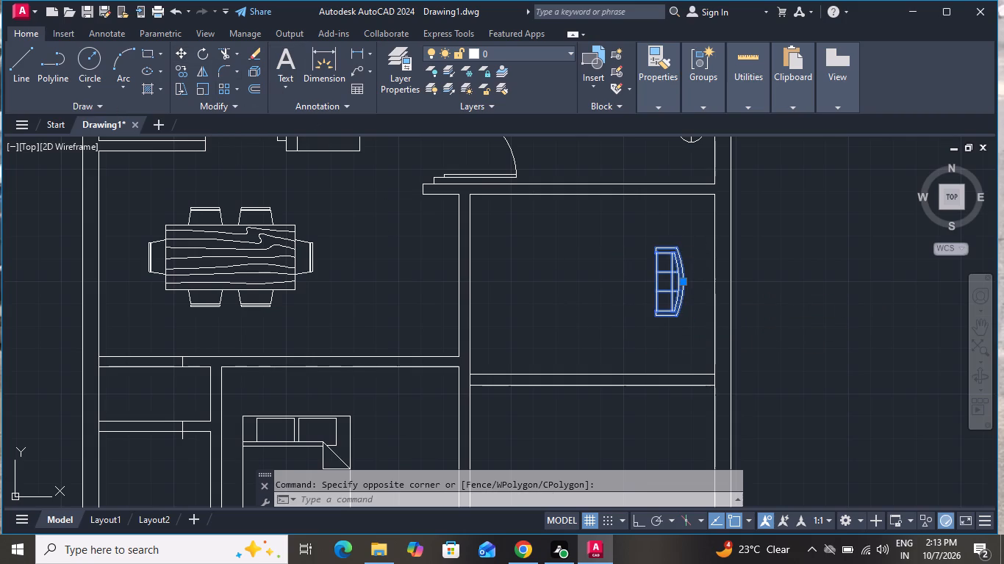
click(679, 249)
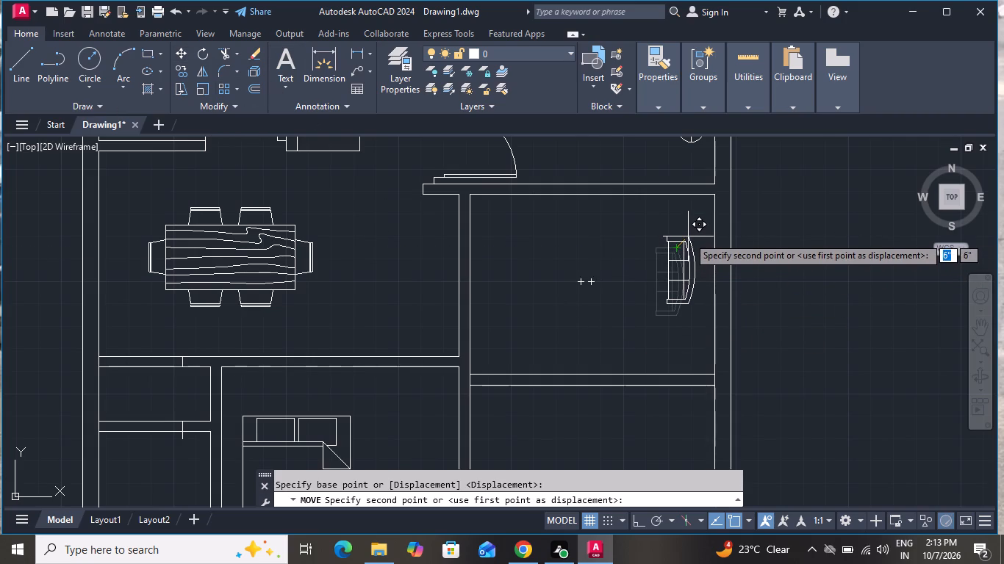
click(695, 218)
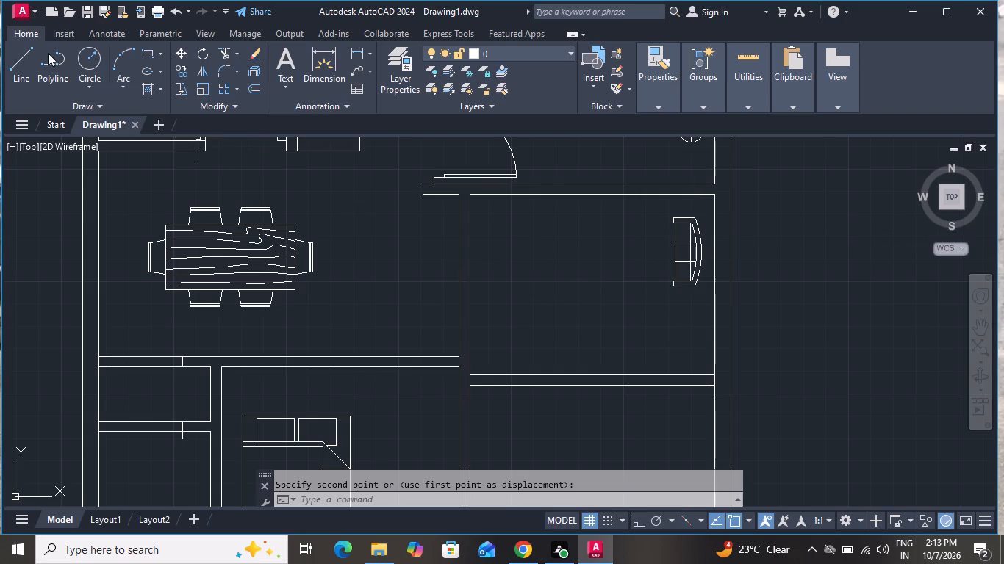
Copy the small round symbol from beside the plan to just below the sofa, near the room's lower-right corner.
scroll(488, 346, up, 1)
scroll(488, 346, down, 1)
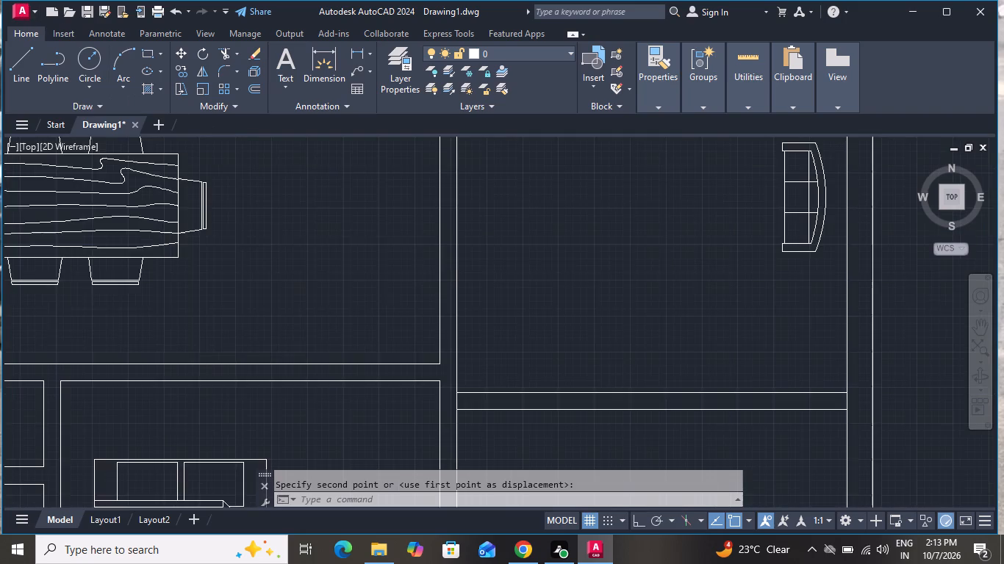
scroll(487, 346, down, 3)
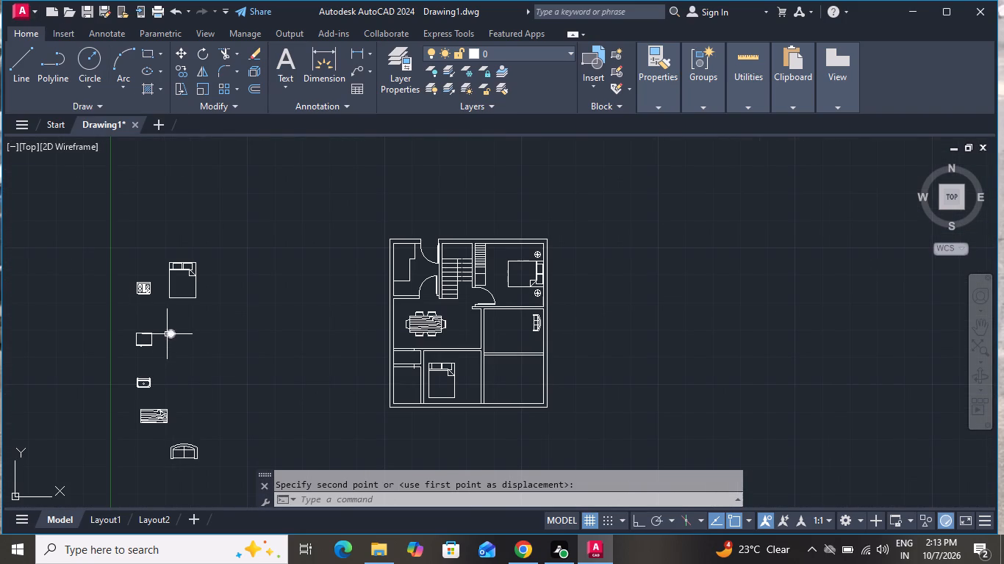
click(167, 334)
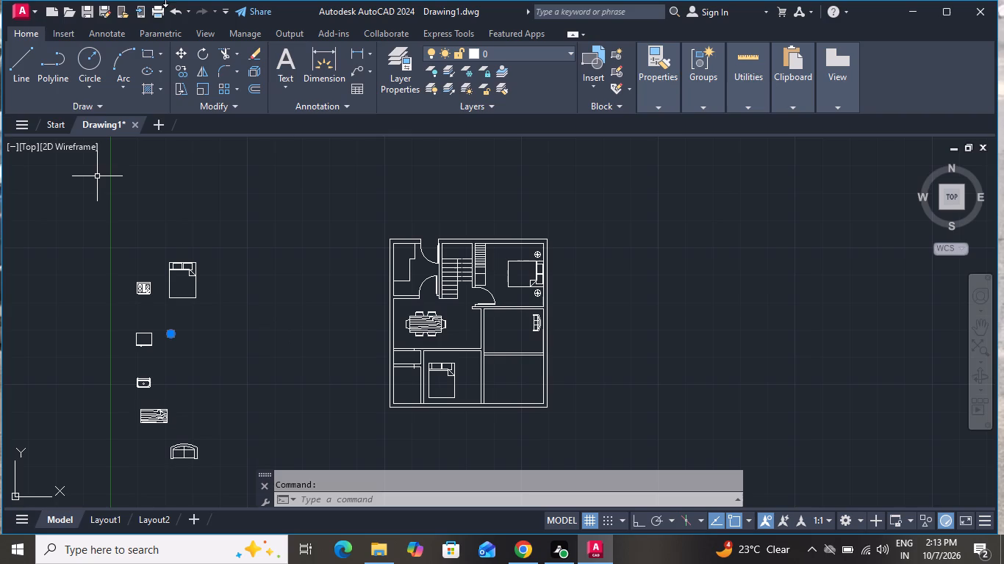
click(182, 68)
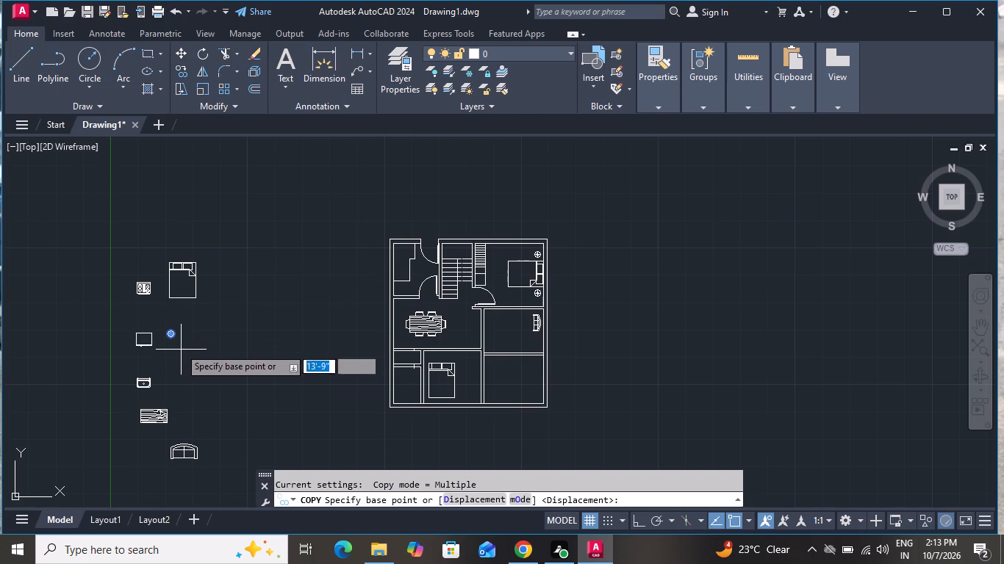
click(170, 333)
scroll(495, 363, up, 1)
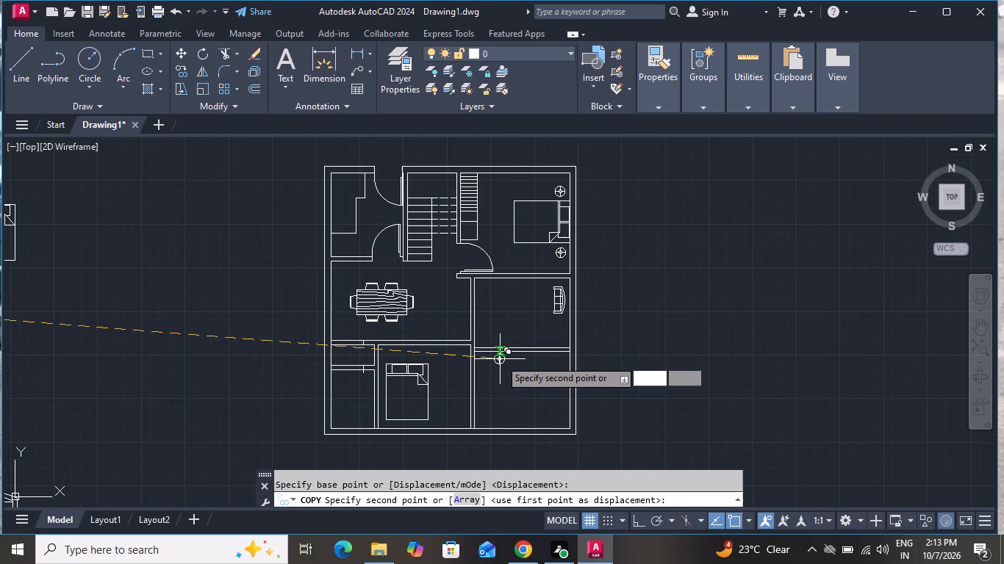
scroll(540, 345, up, 1)
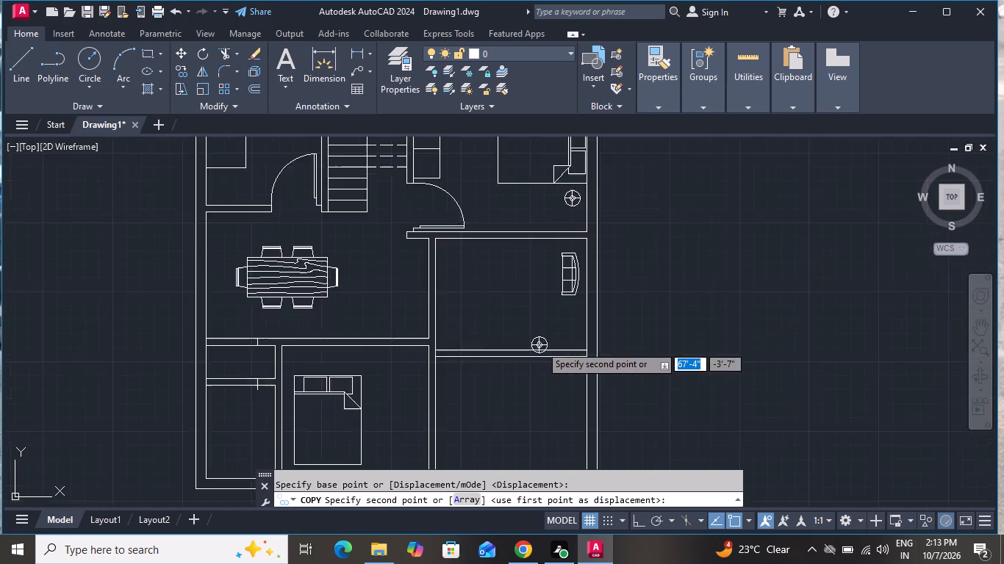
scroll(540, 345, up, 1)
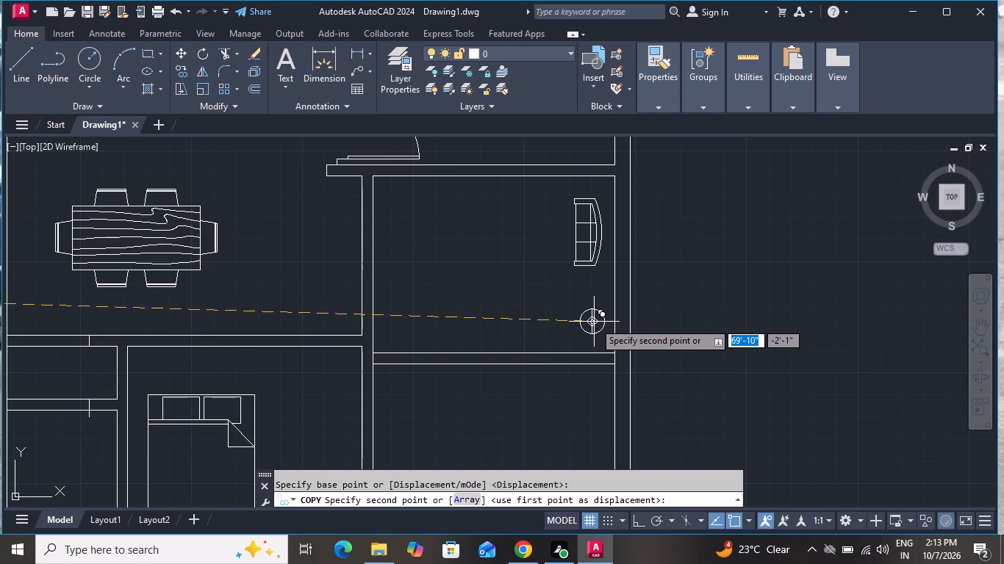
click(592, 328)
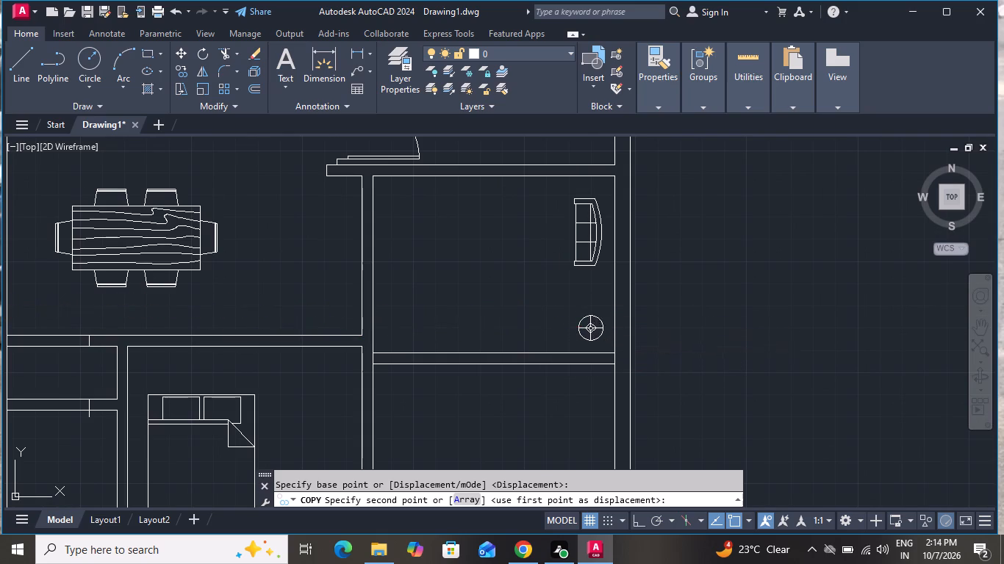
key(Escape)
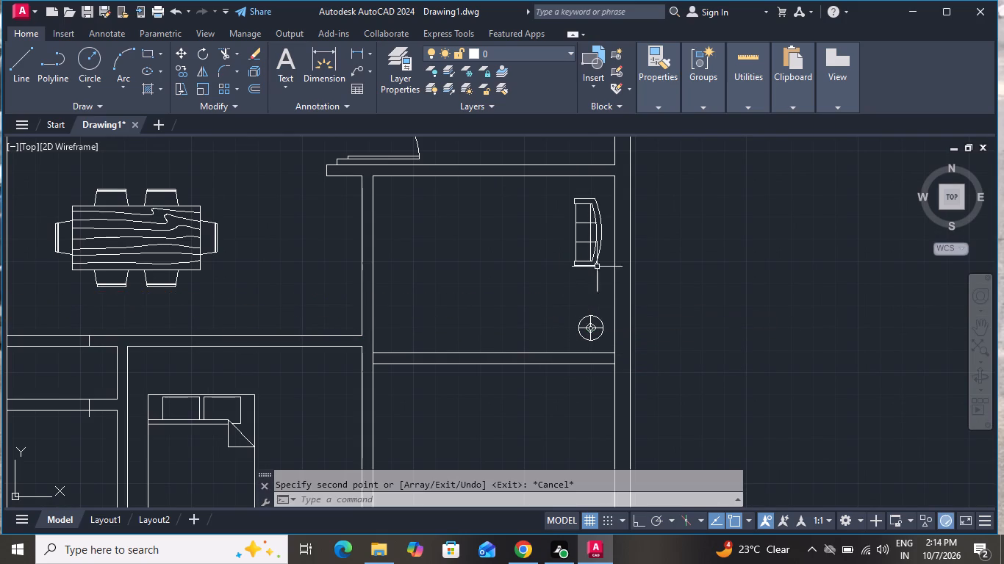
Scale the sofa up freehand about the middle of its seat to about 1.6 times its size.
click(598, 259)
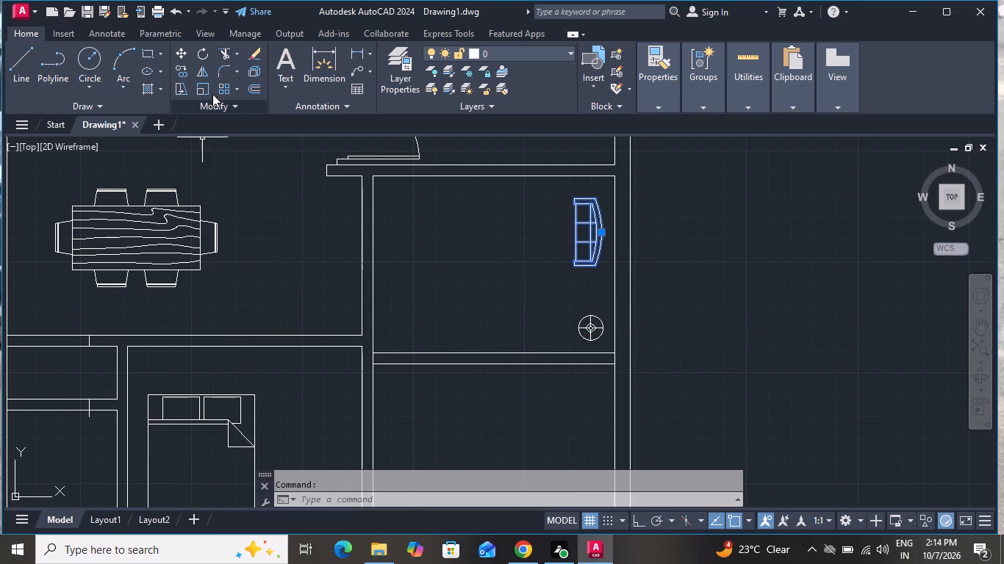
click(193, 86)
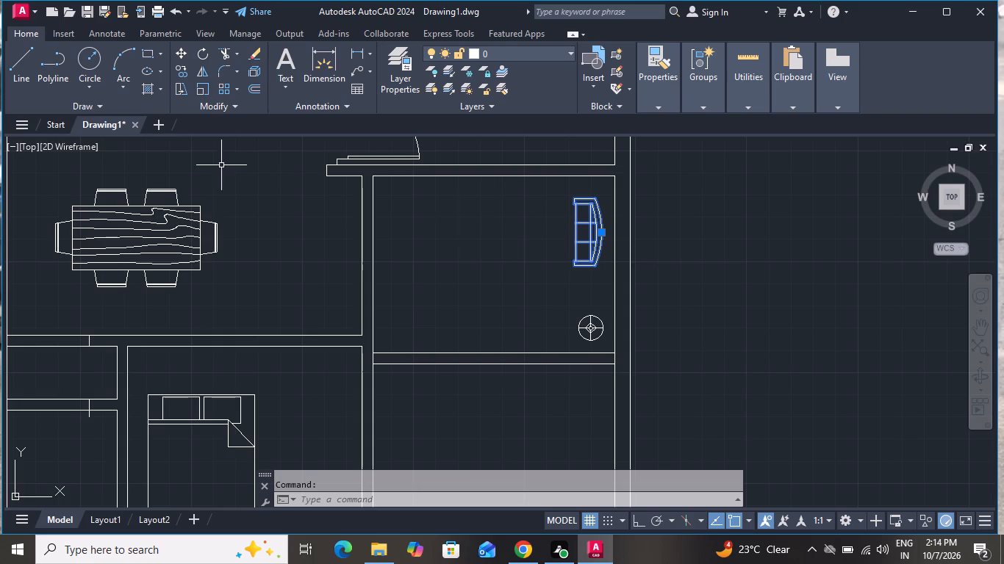
click(204, 93)
click(589, 232)
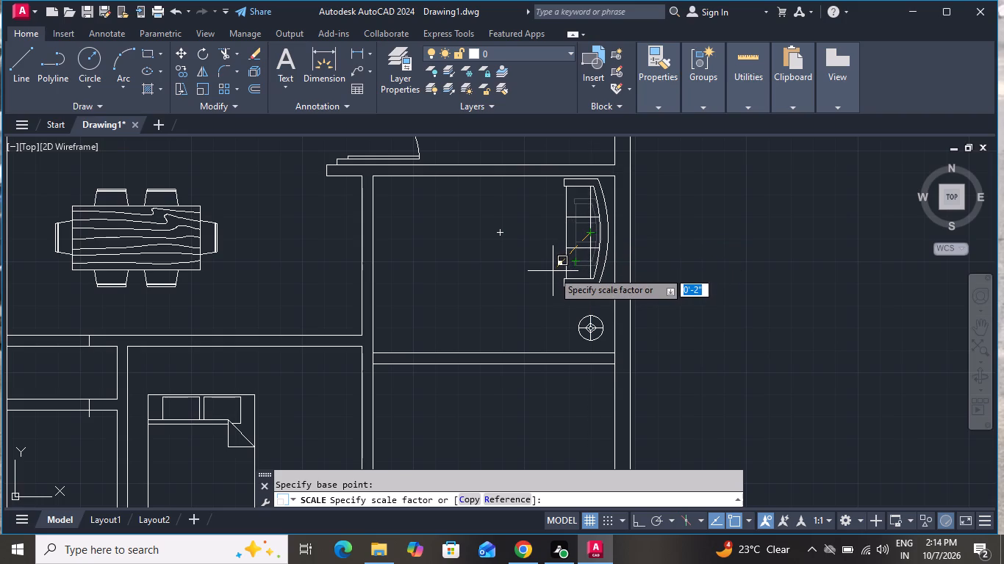
click(553, 271)
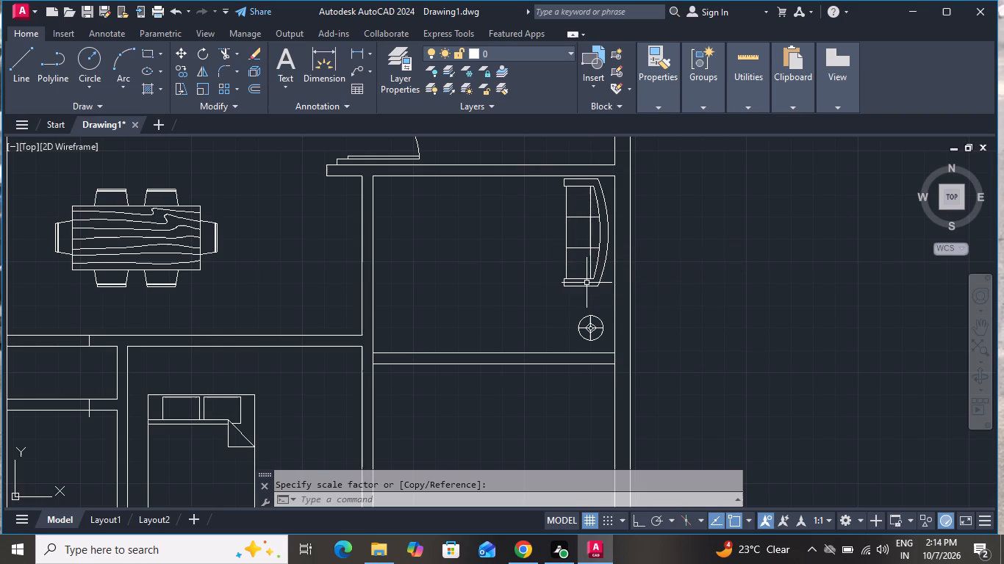
Move the enlarged sofa slightly down so it sits between the room's upper wall and the round symbol.
click(588, 286)
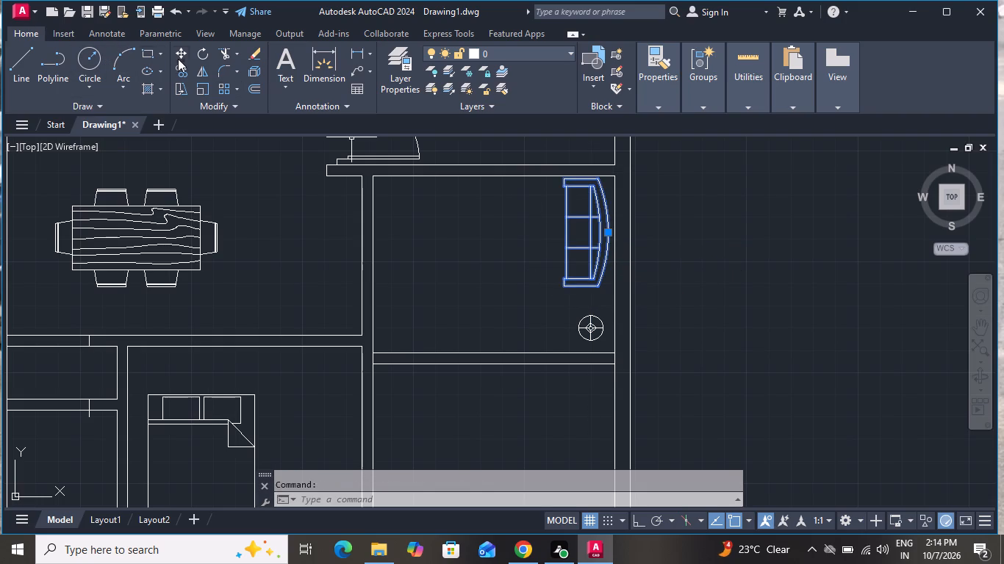
click(188, 57)
click(580, 286)
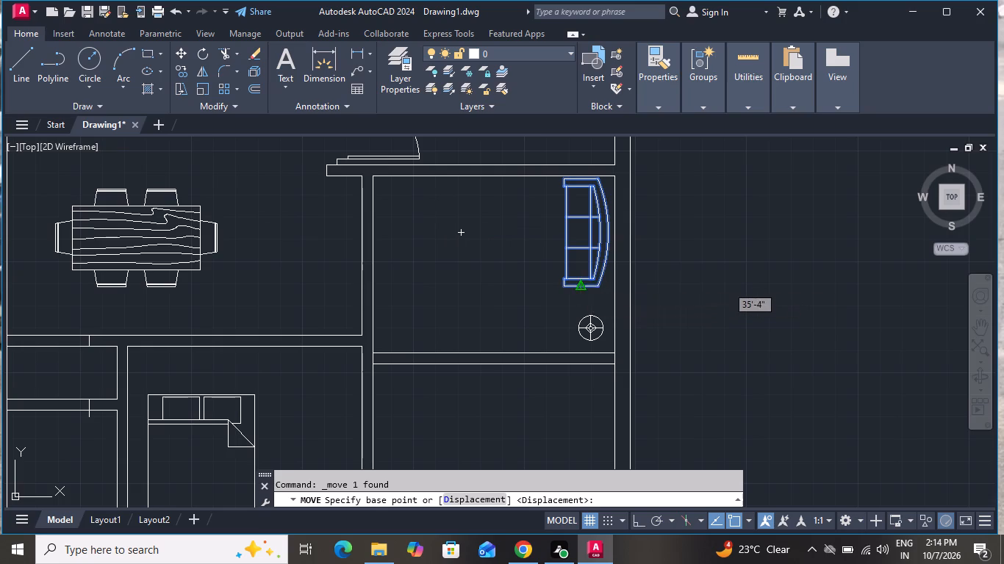
click(584, 298)
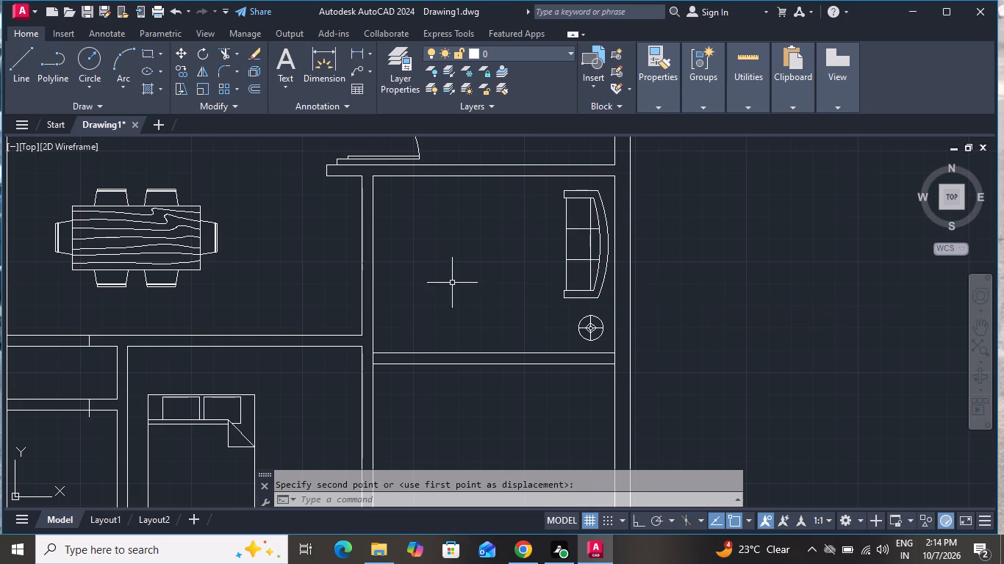
Rotate the two-seat sofa beside the plan about 180° around its right end so its back faces down, leaving Ortho off.
scroll(235, 336, down, 2)
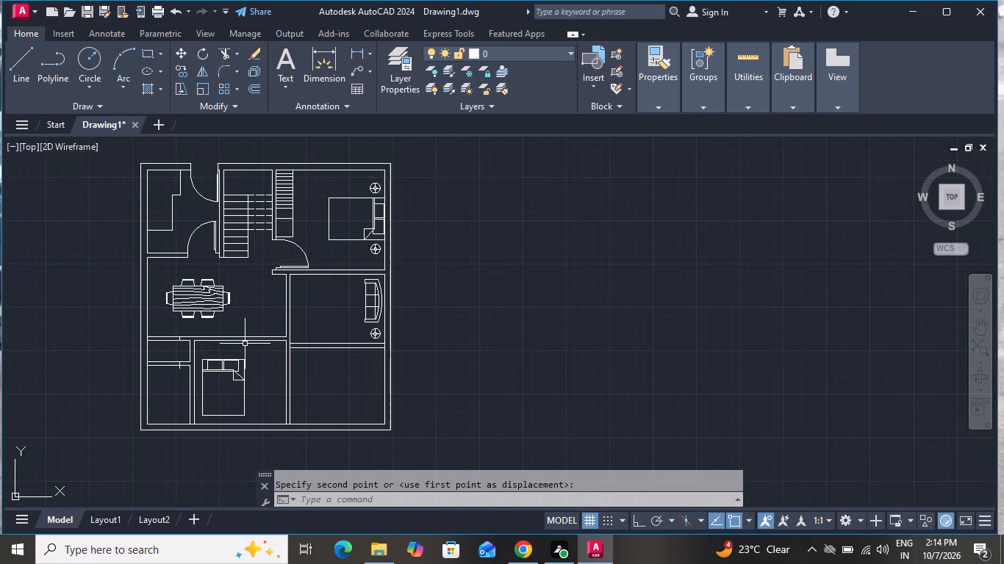
scroll(245, 344, down, 2)
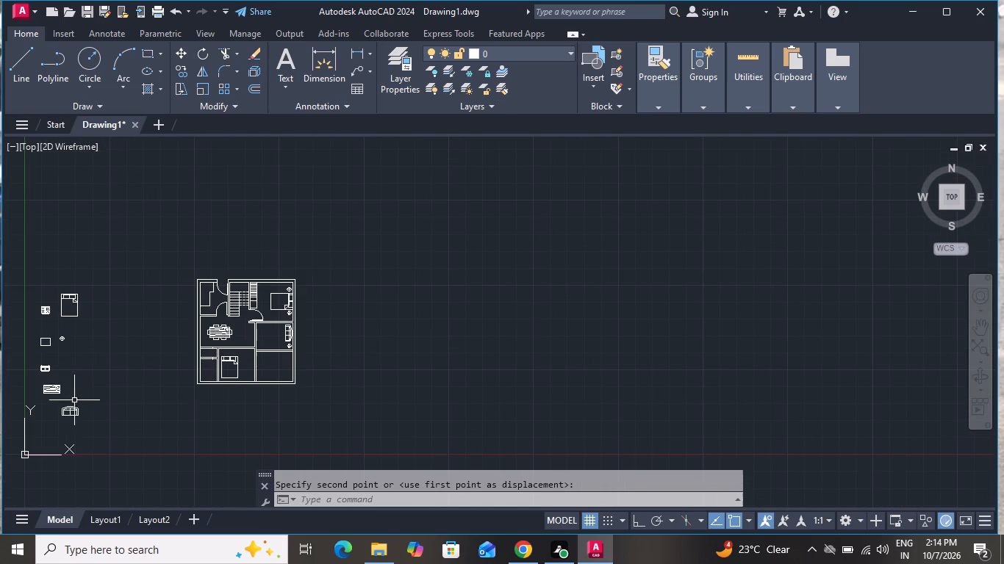
click(68, 408)
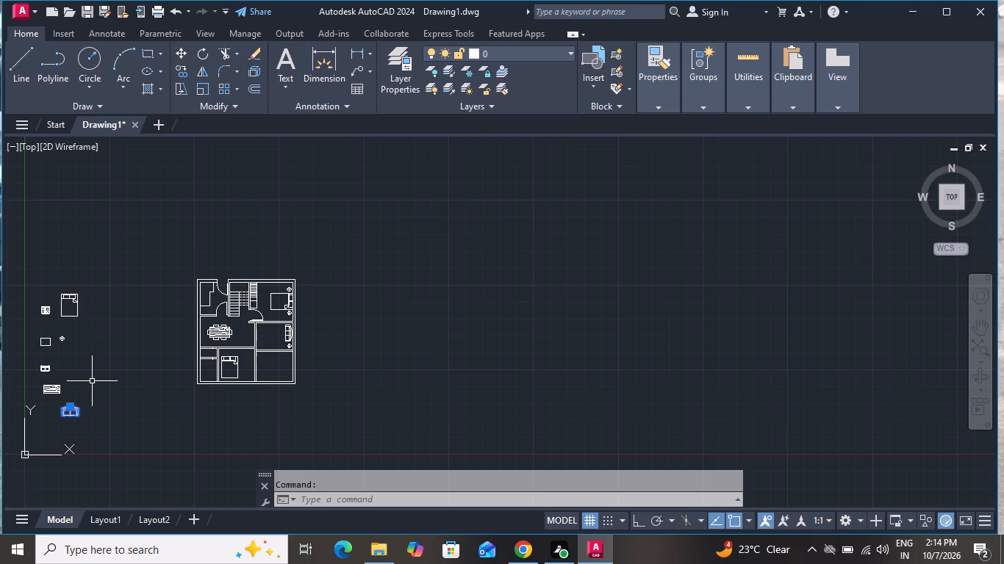
key(r)
key(o)
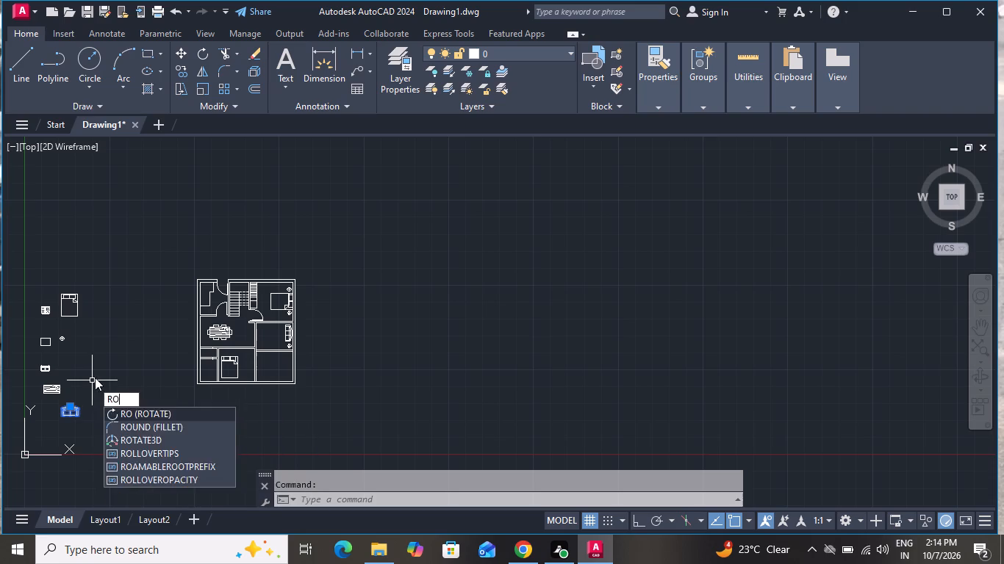
key(space)
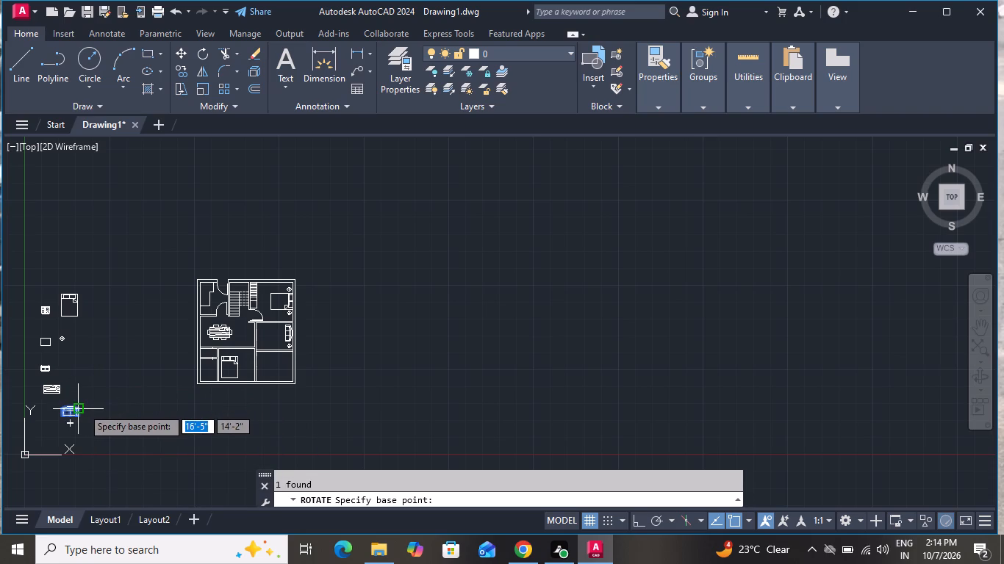
click(82, 409)
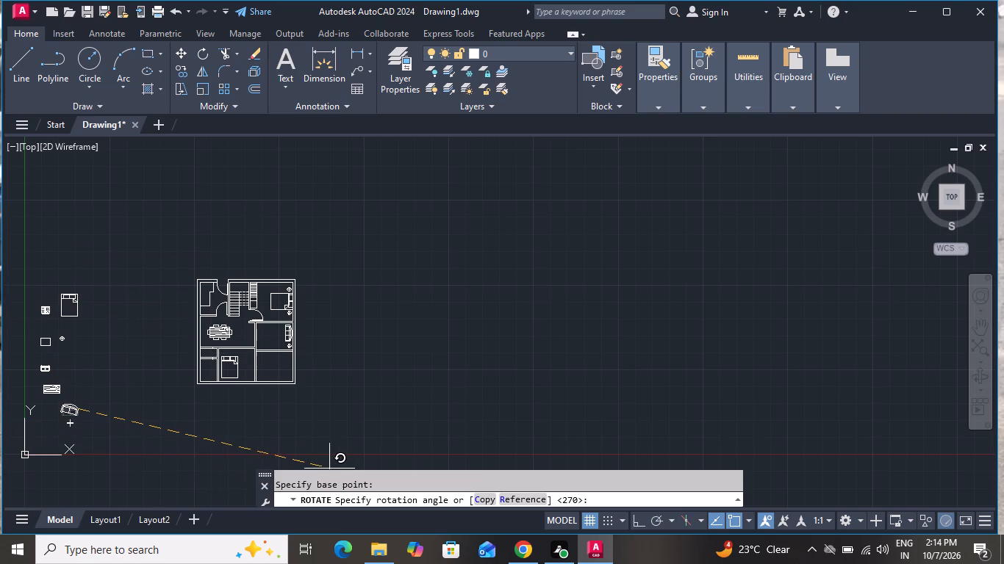
click(640, 521)
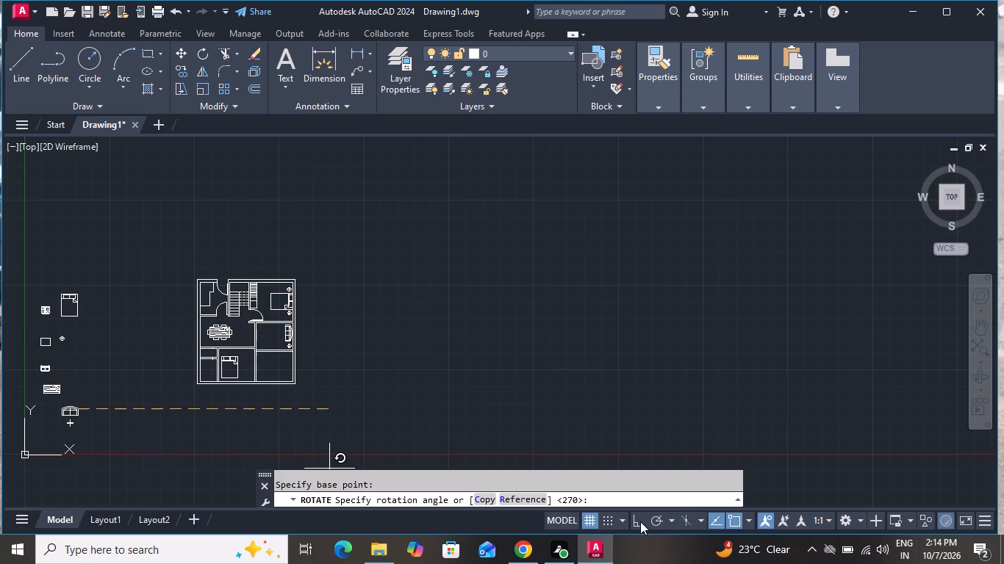
click(0, 458)
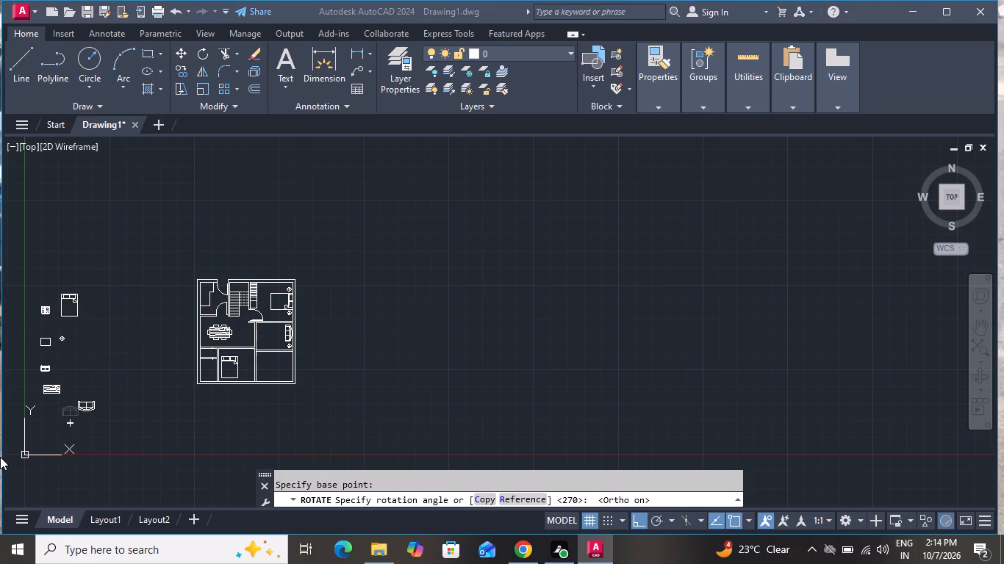
scroll(93, 408, up, 1)
scroll(92, 409, down, 1)
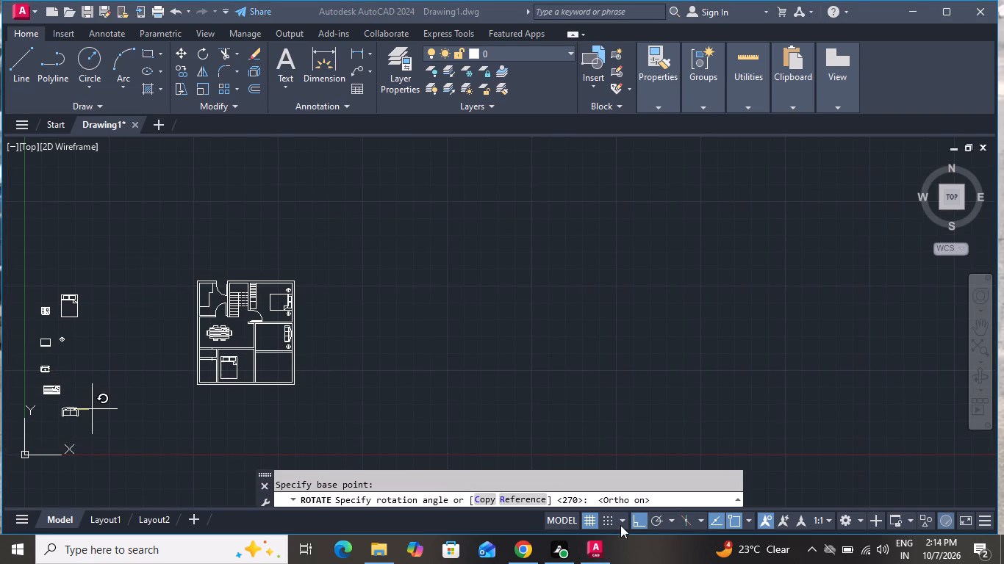
click(631, 519)
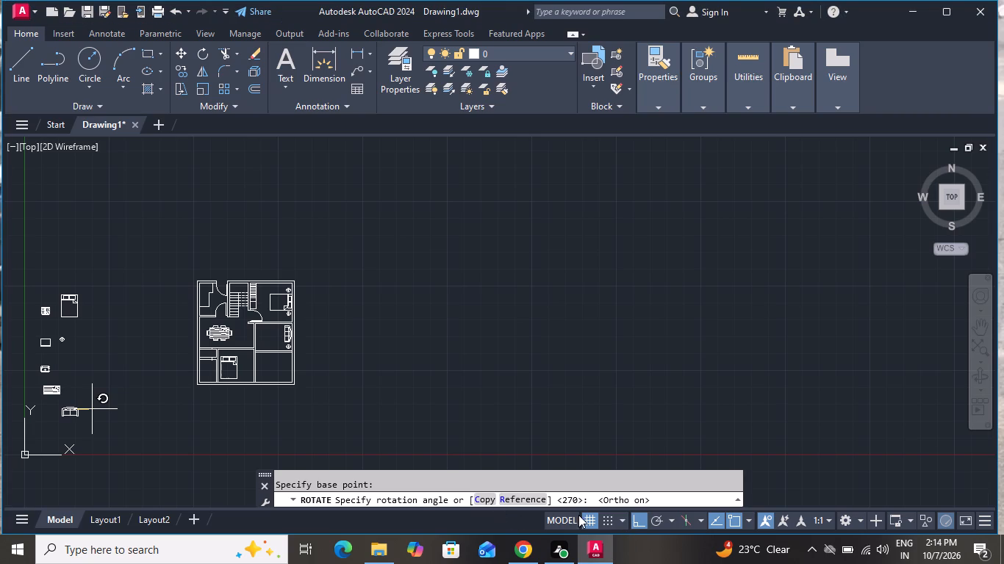
click(636, 512)
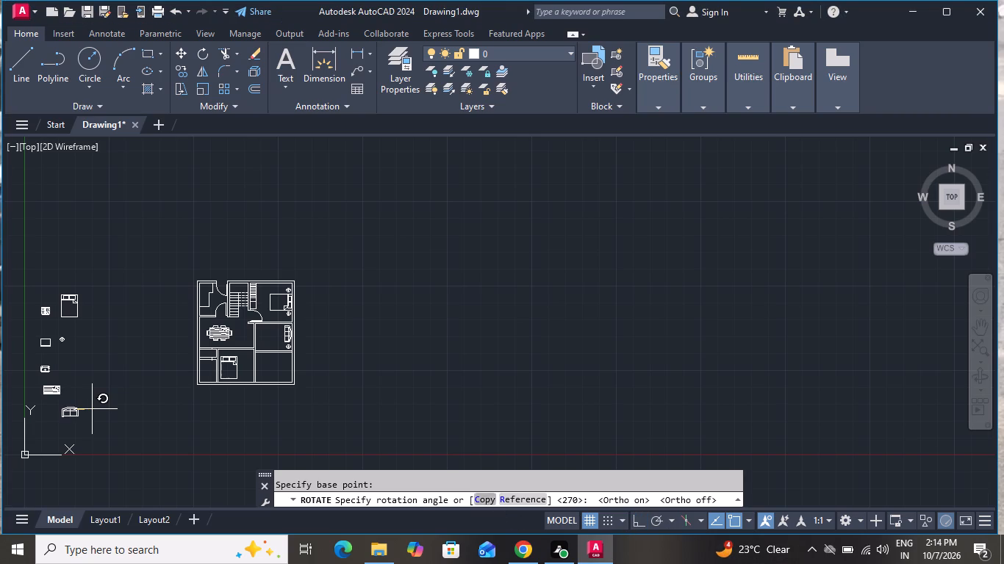
click(12, 408)
scroll(92, 412, up, 4)
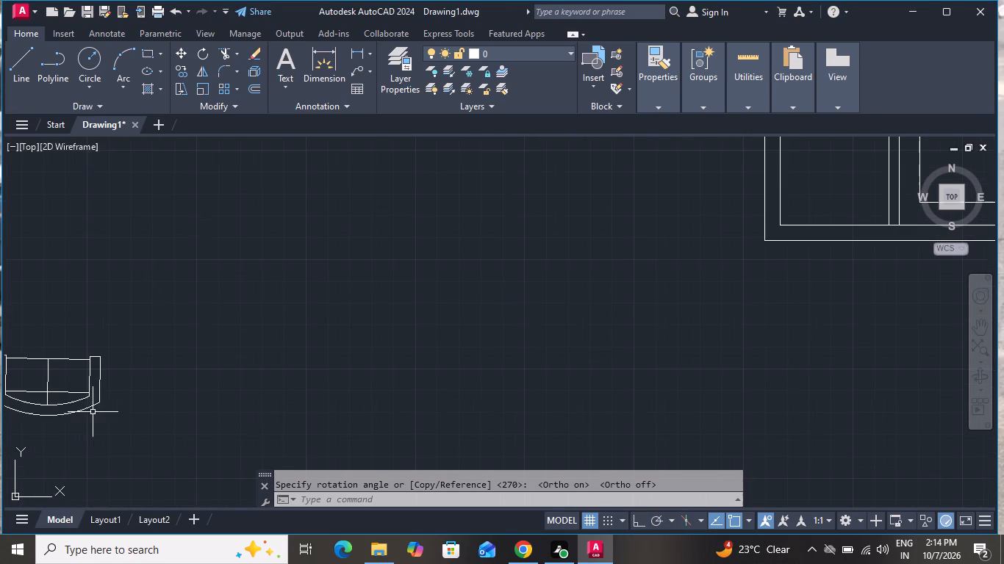
Move the rotated two-seat sofa from beside the plan into the three-seat sofa's room, near its lower wall beside the round symbol.
click(92, 398)
drag(93, 327, 98, 335)
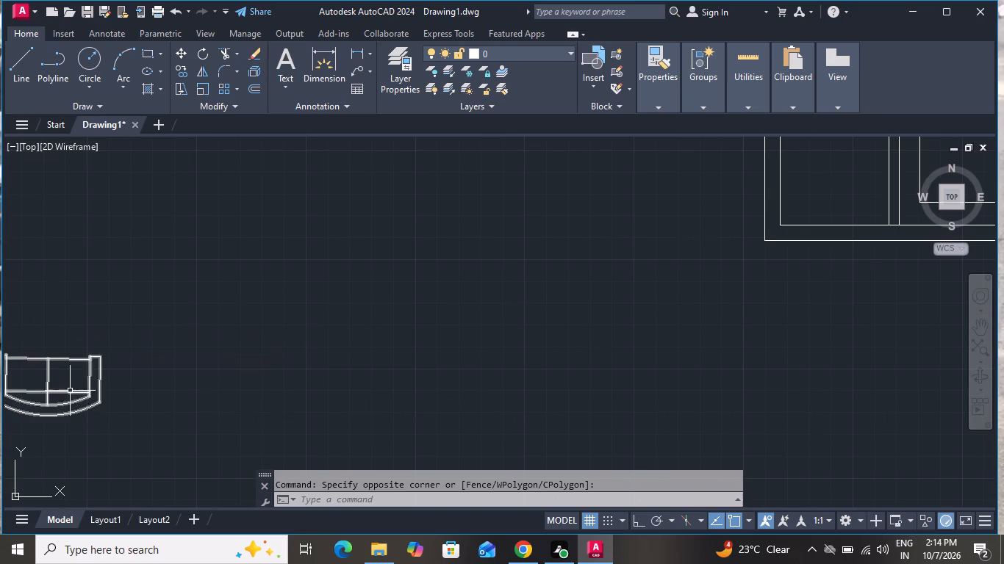
drag(193, 336, 186, 359)
click(40, 411)
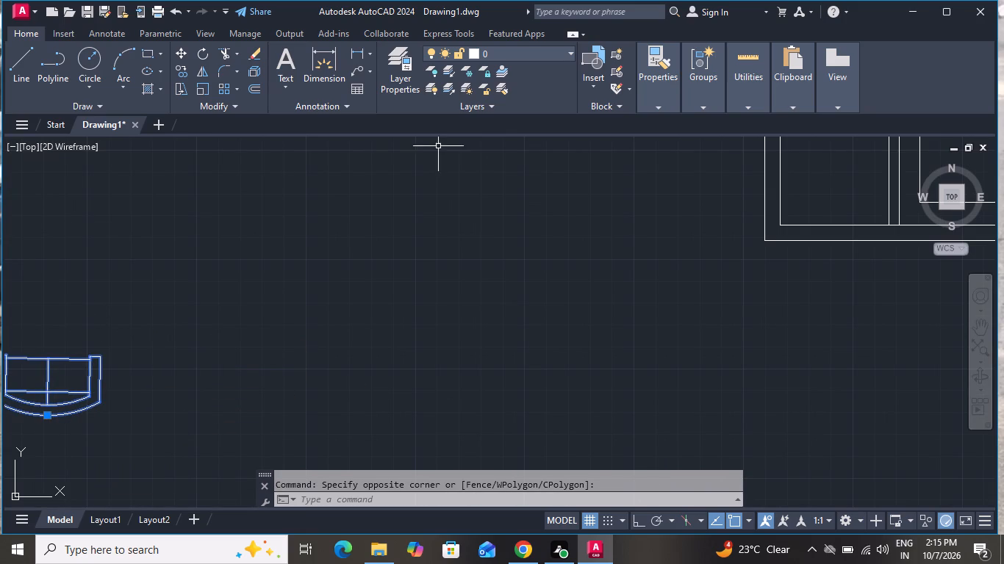
click(179, 52)
click(99, 358)
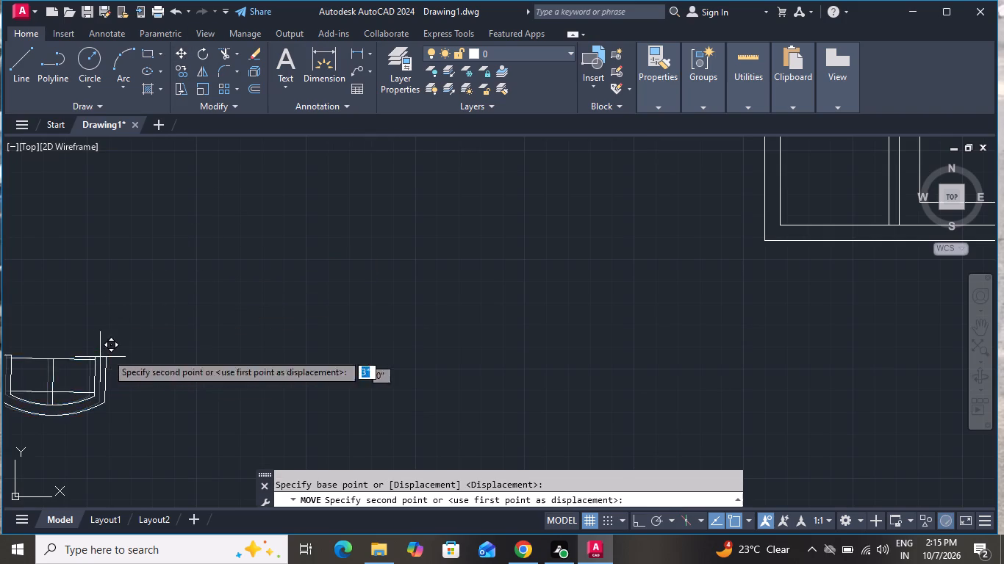
scroll(376, 344, up, 1)
scroll(376, 344, down, 5)
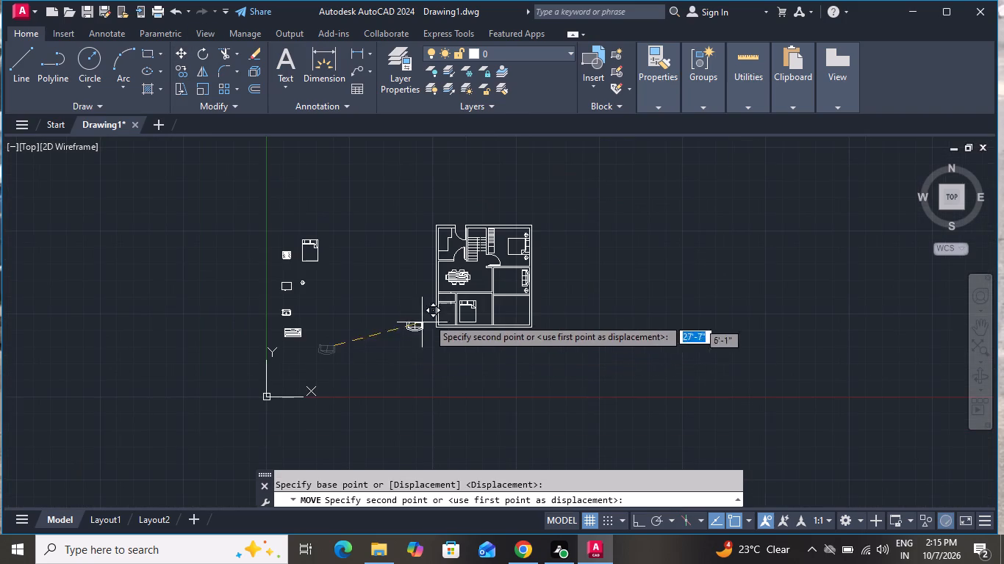
scroll(525, 281, up, 6)
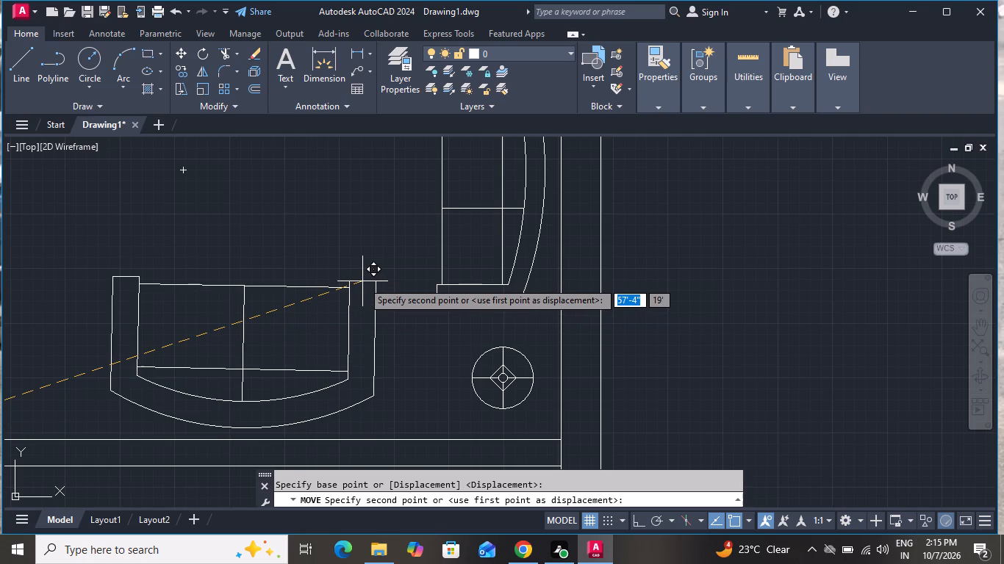
scroll(362, 279, down, 1)
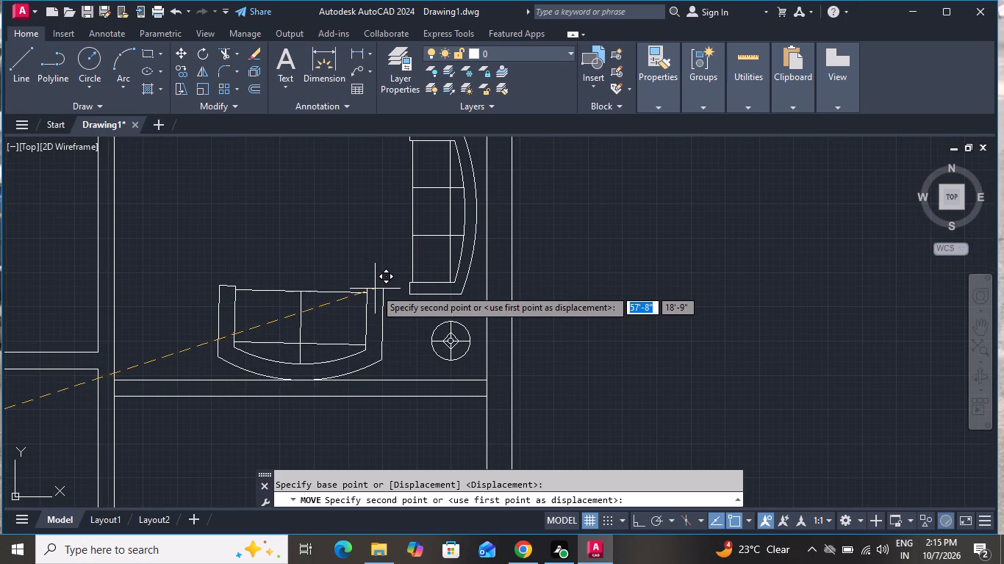
click(380, 282)
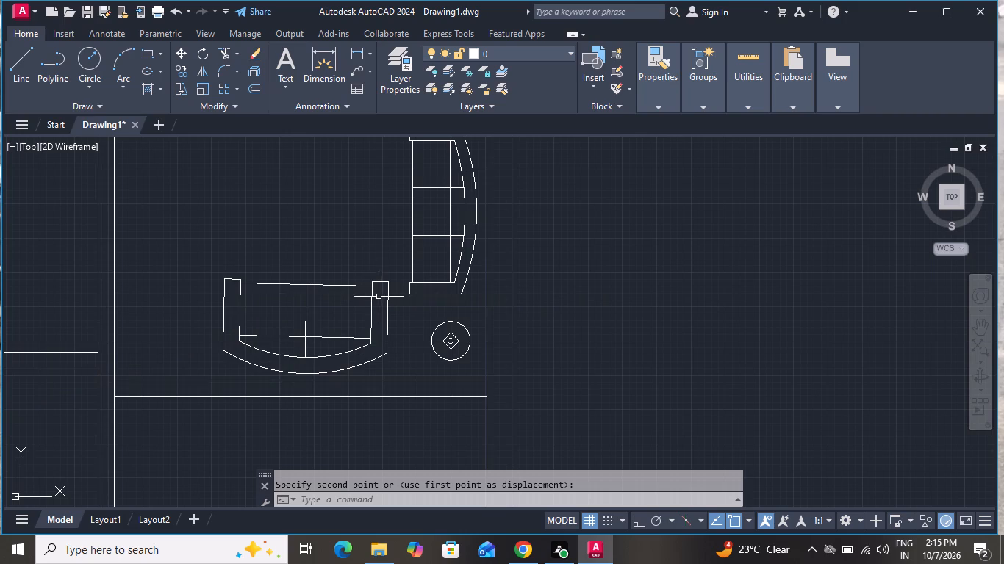
Scale the two-seat sofa down freehand about the middle of its seat to about 0.6 times its size.
drag(373, 277, 371, 285)
click(340, 322)
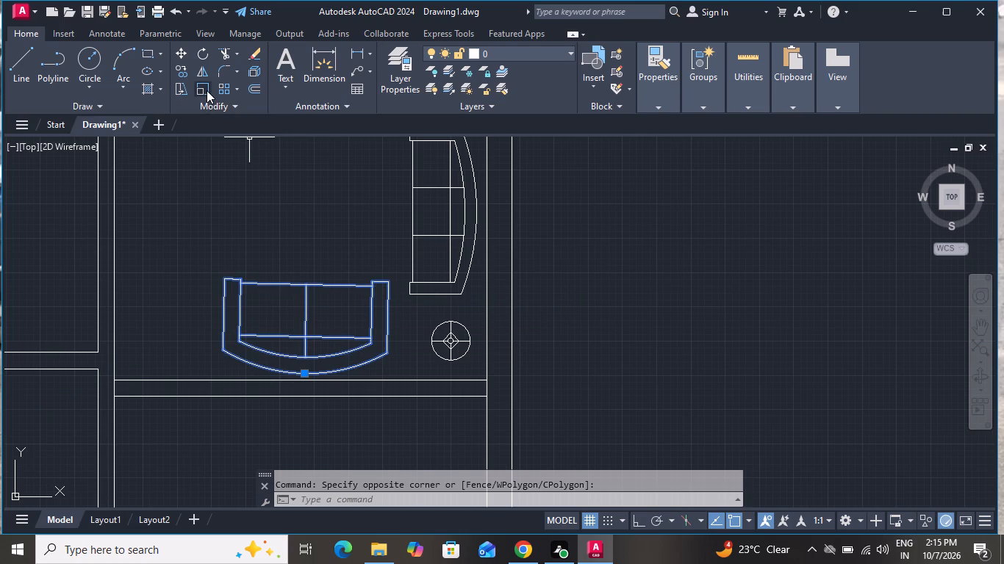
click(207, 90)
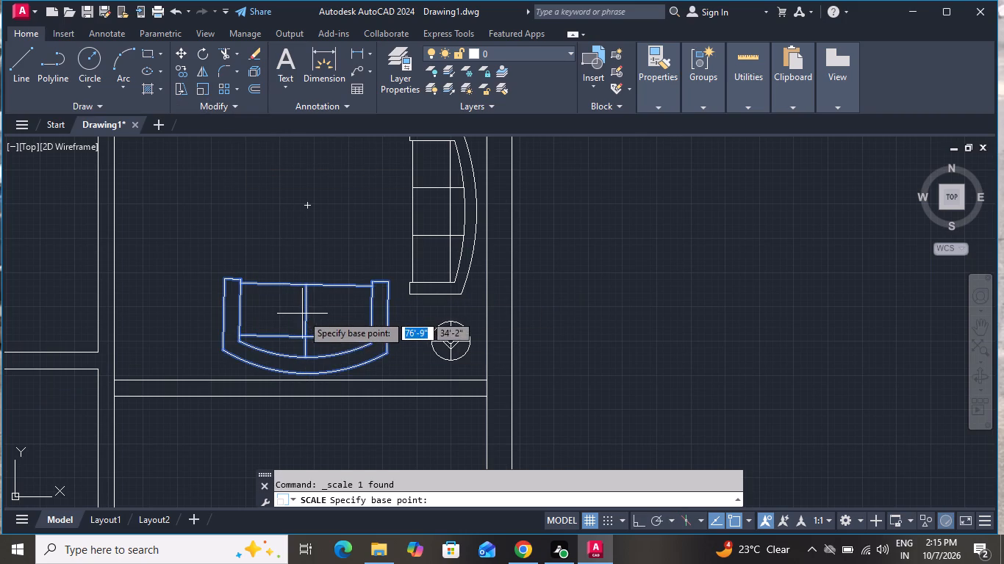
click(302, 322)
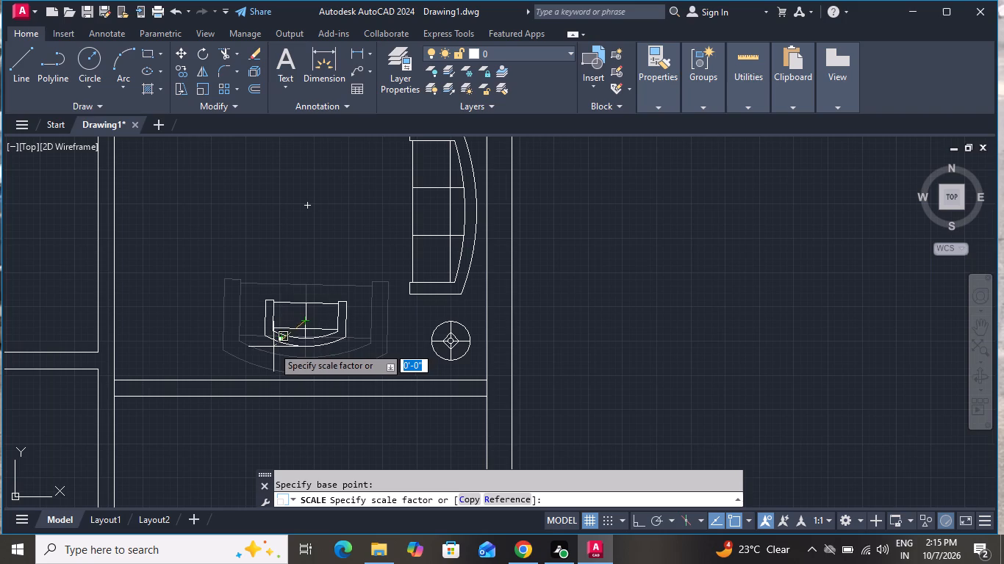
click(268, 347)
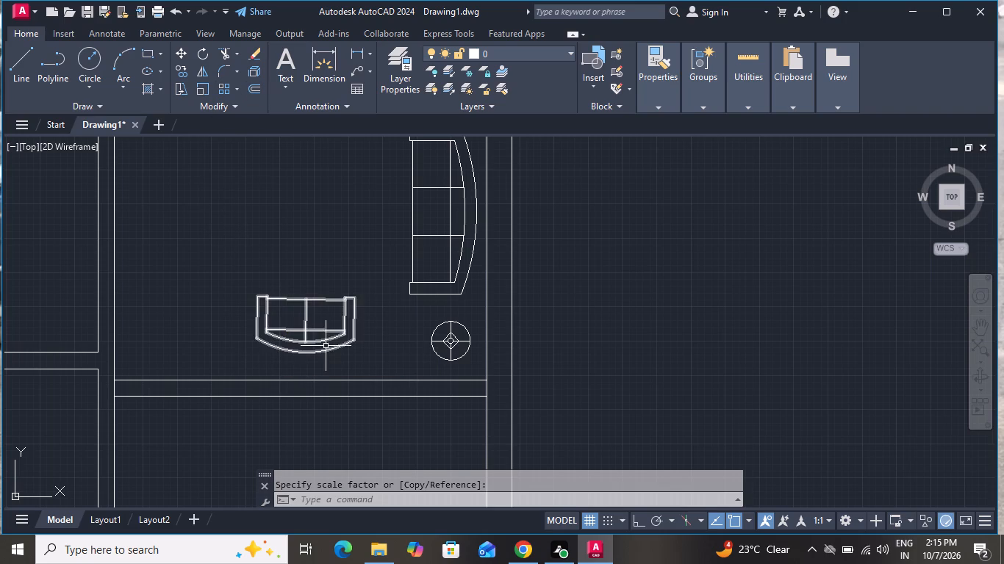
Move the reduced two-seat sofa slightly right and down so it sits just above the lower wall, closer to the round symbol.
drag(353, 281, 348, 319)
click(307, 385)
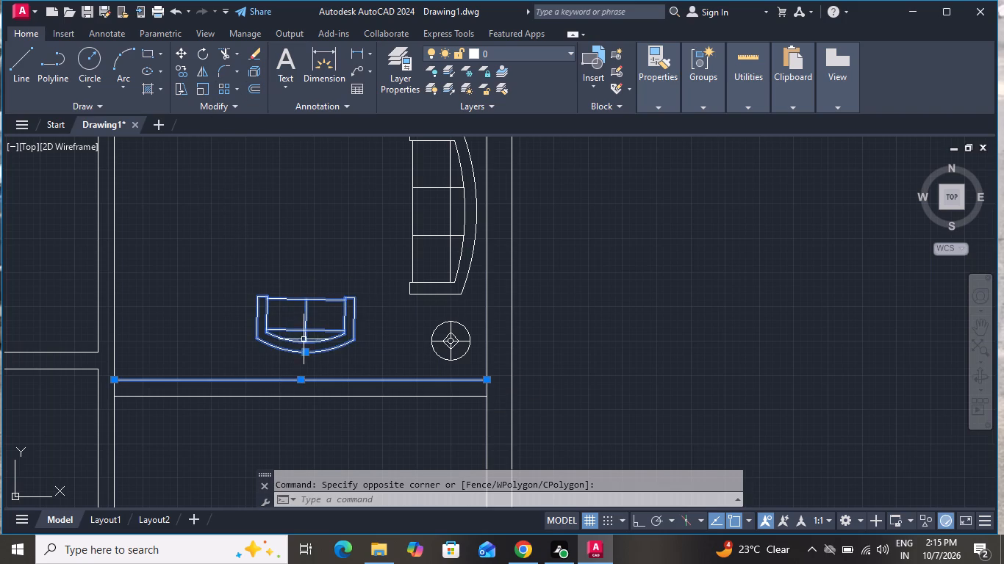
key(Escape)
drag(388, 275, 388, 289)
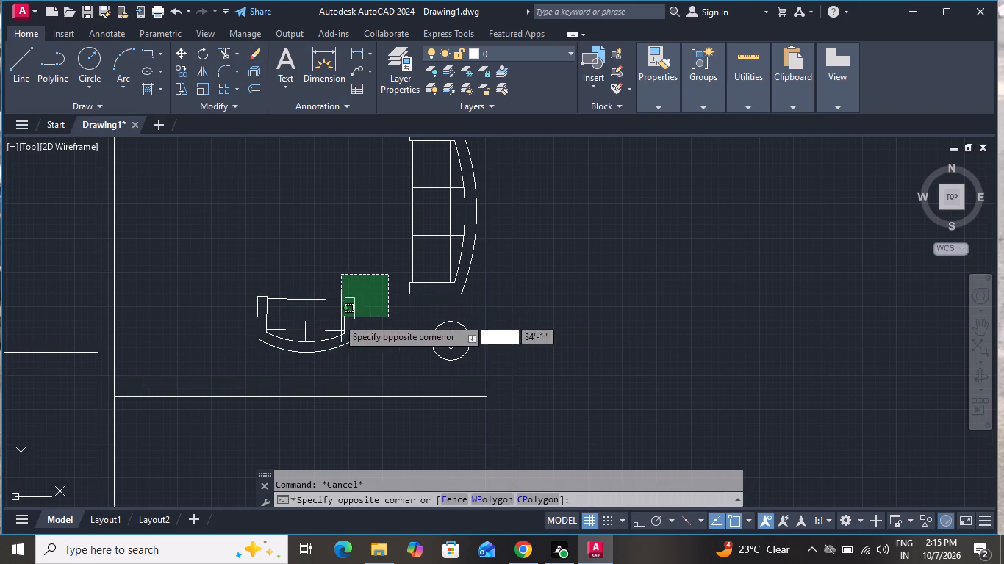
click(306, 320)
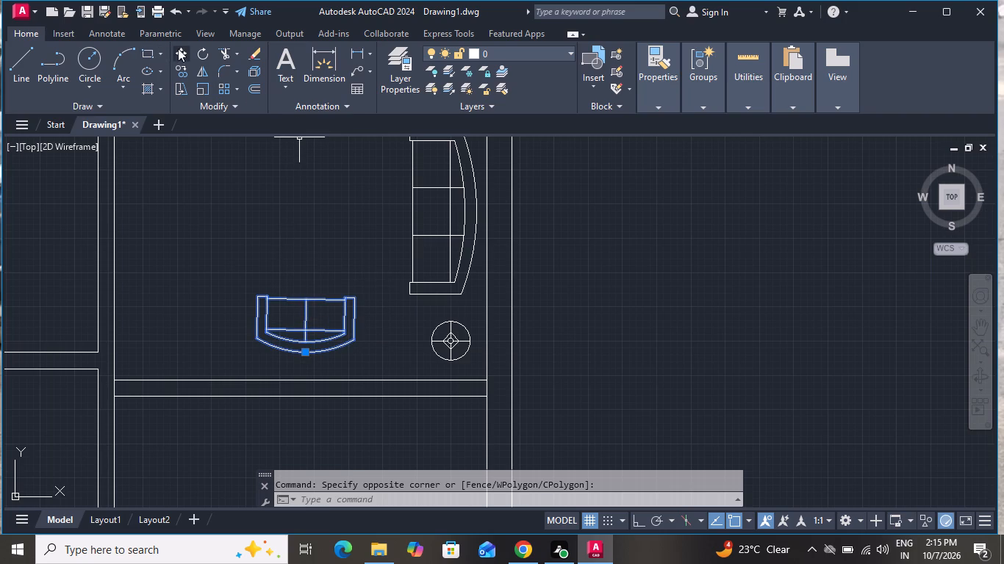
click(179, 48)
click(353, 295)
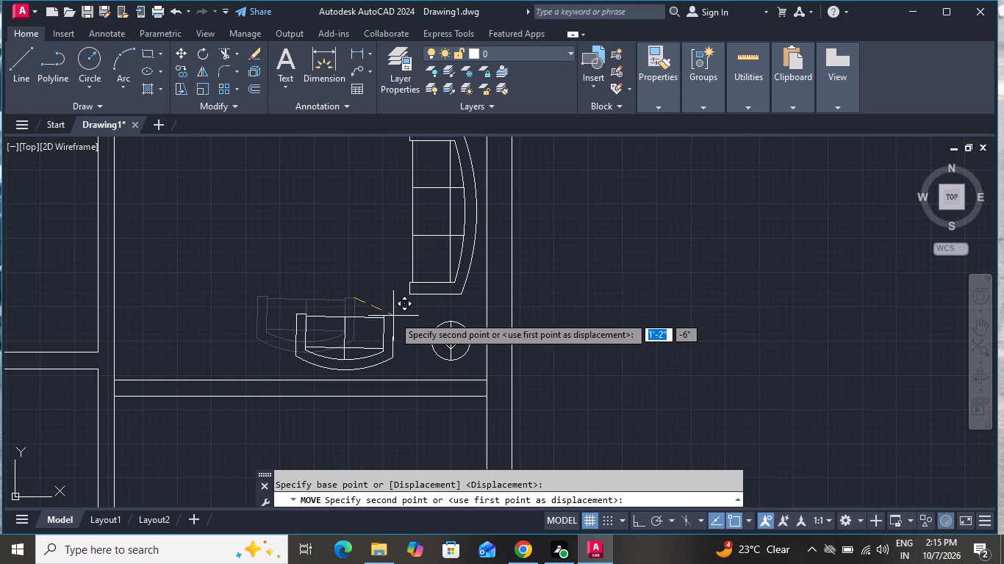
click(395, 320)
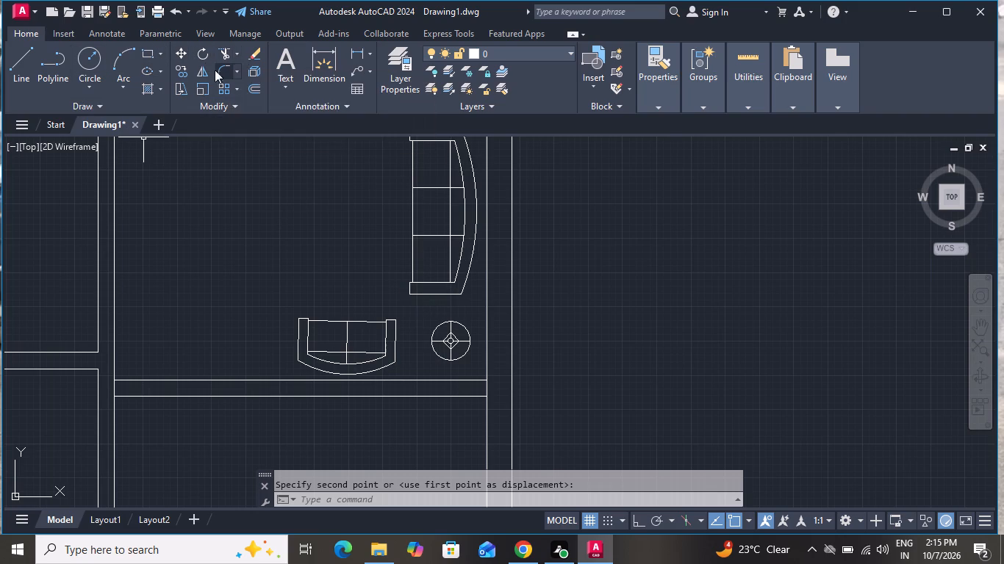
Draw a rectangle about 2' by 2' around the round symbol in the room's lower-right corner as a side table.
click(151, 49)
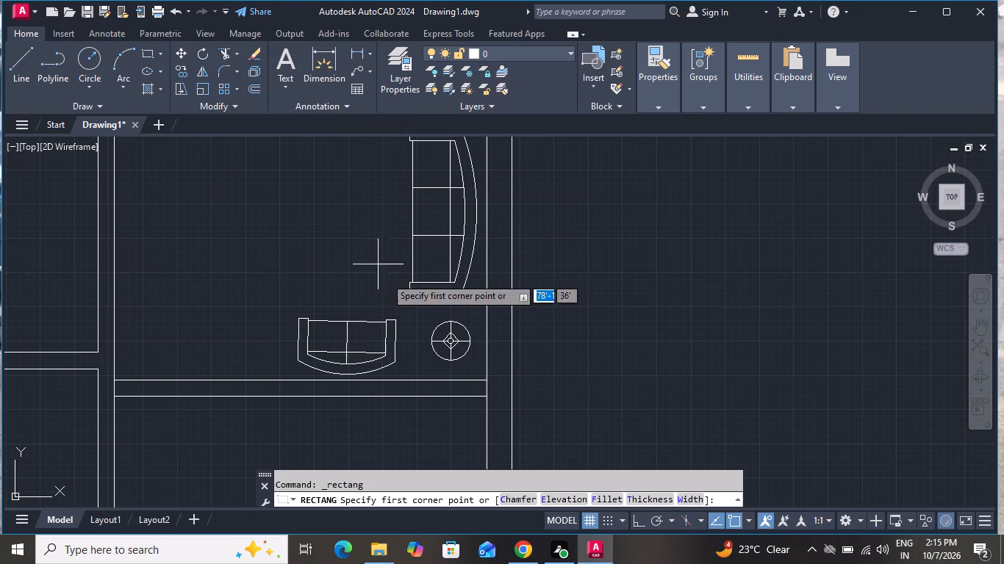
scroll(459, 352, up, 2)
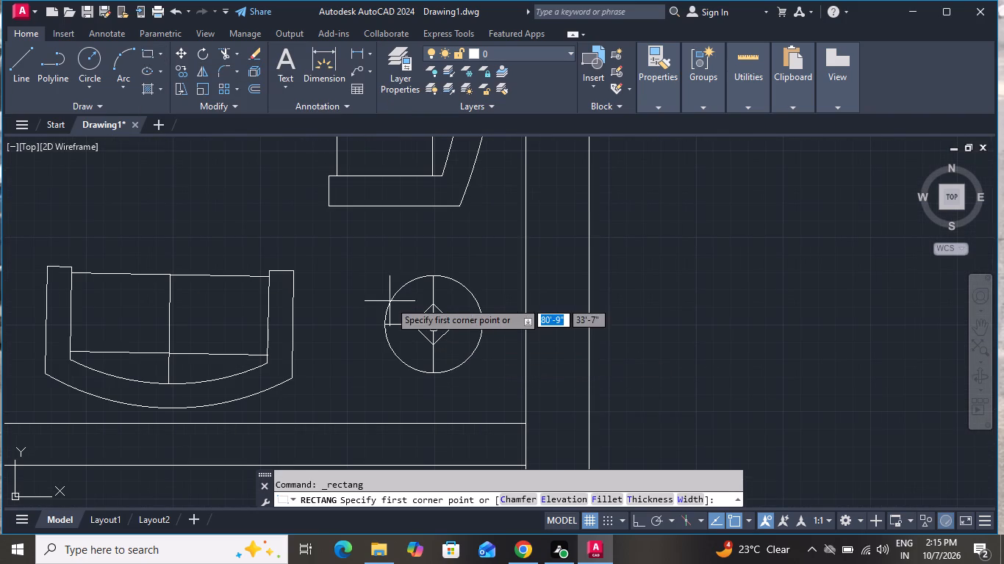
click(347, 238)
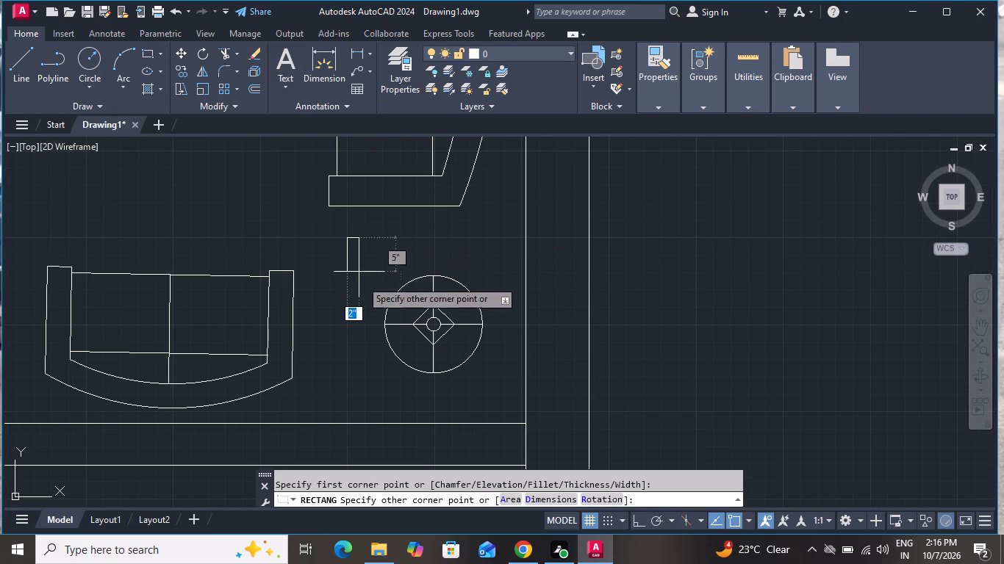
click(513, 408)
scroll(405, 369, down, 1)
scroll(405, 369, up, 1)
scroll(406, 369, down, 3)
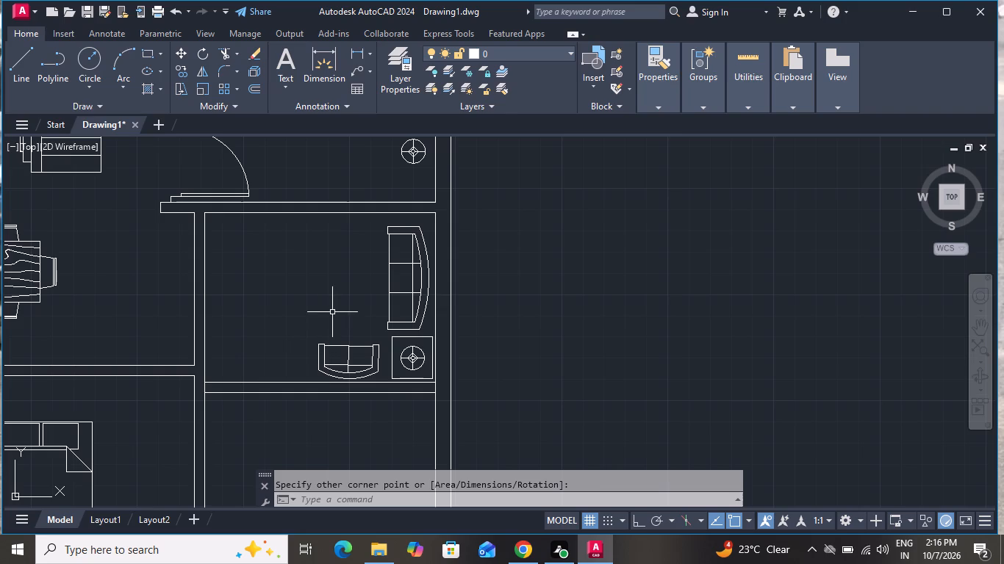
Rotate the wood-grain table beside the plan 90° around its upper-right corner so its long side stands vertical.
scroll(331, 312, down, 4)
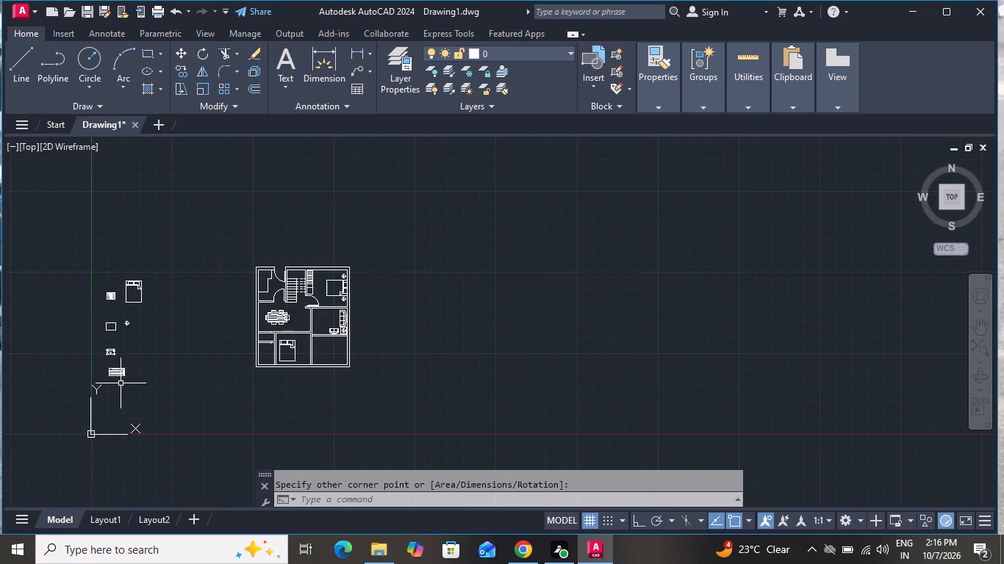
scroll(118, 383, up, 2)
click(112, 354)
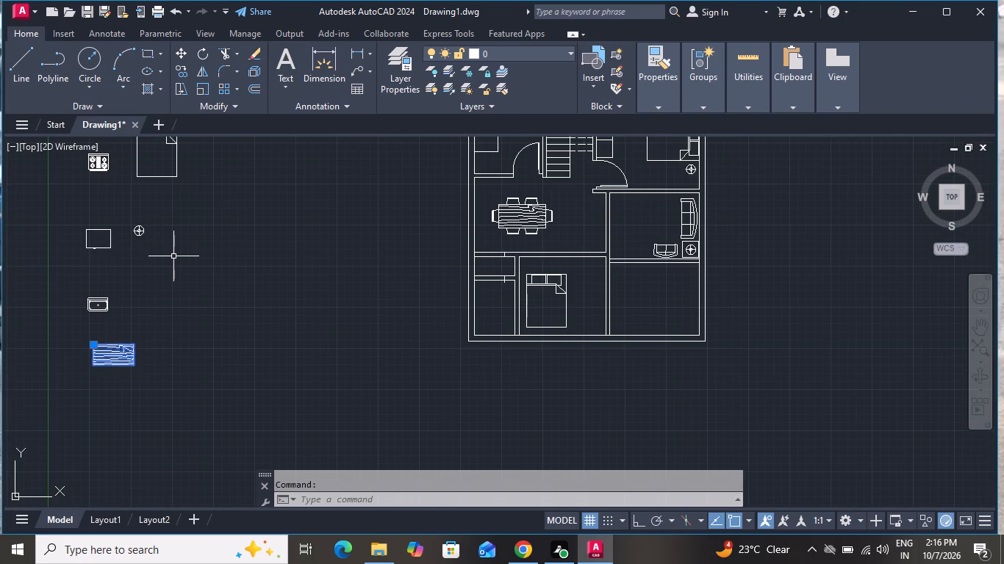
key(r)
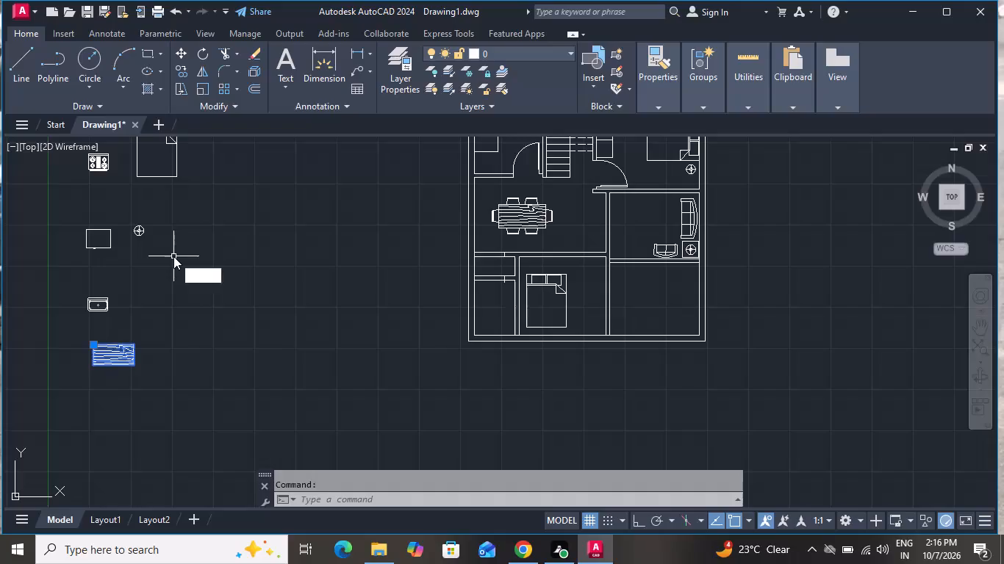
key(o)
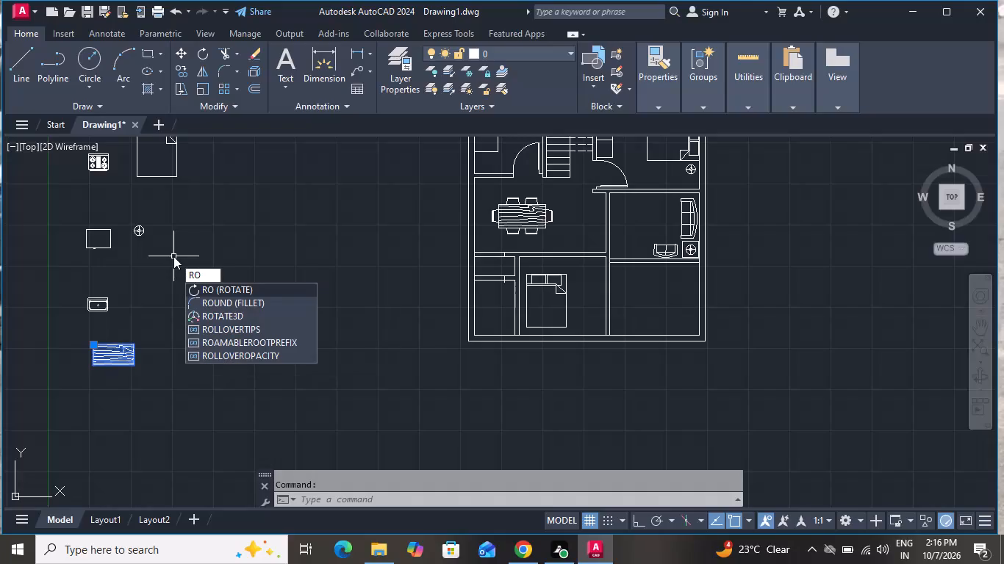
key(space)
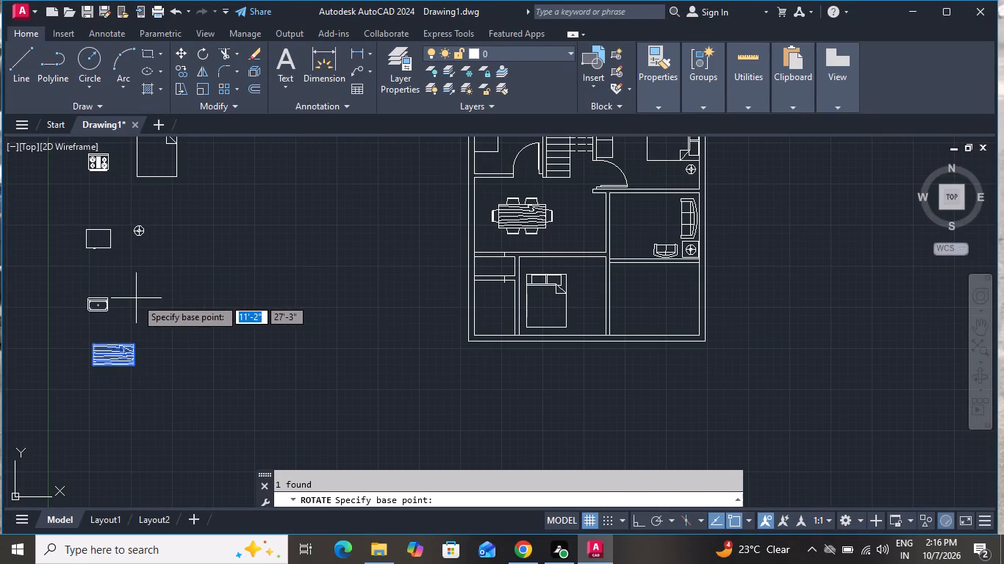
click(139, 341)
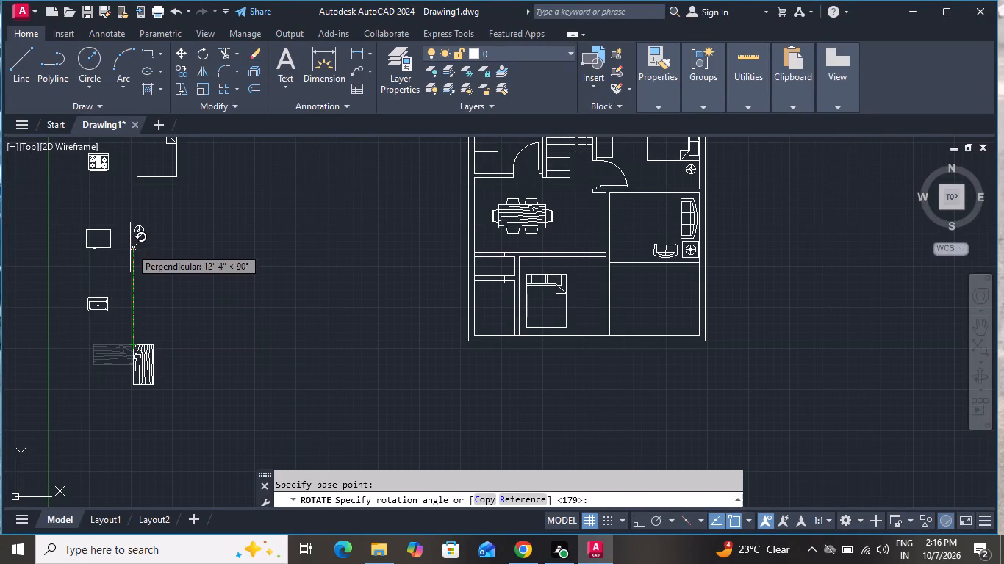
click(130, 247)
Copy the upright wood-grain table from beside the plan into the sofa room, just in front of the three-seat sofa.
drag(151, 300, 145, 336)
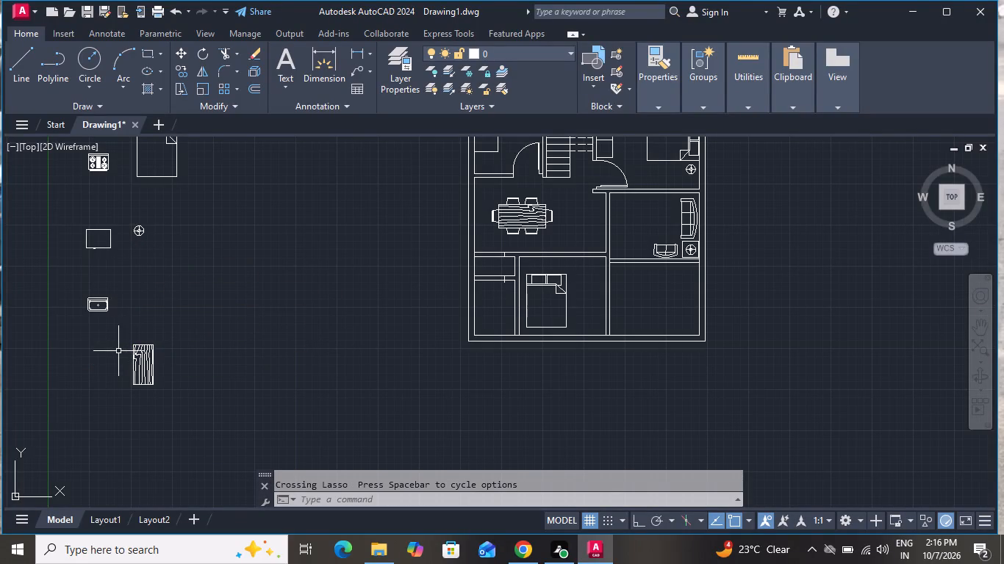
click(129, 358)
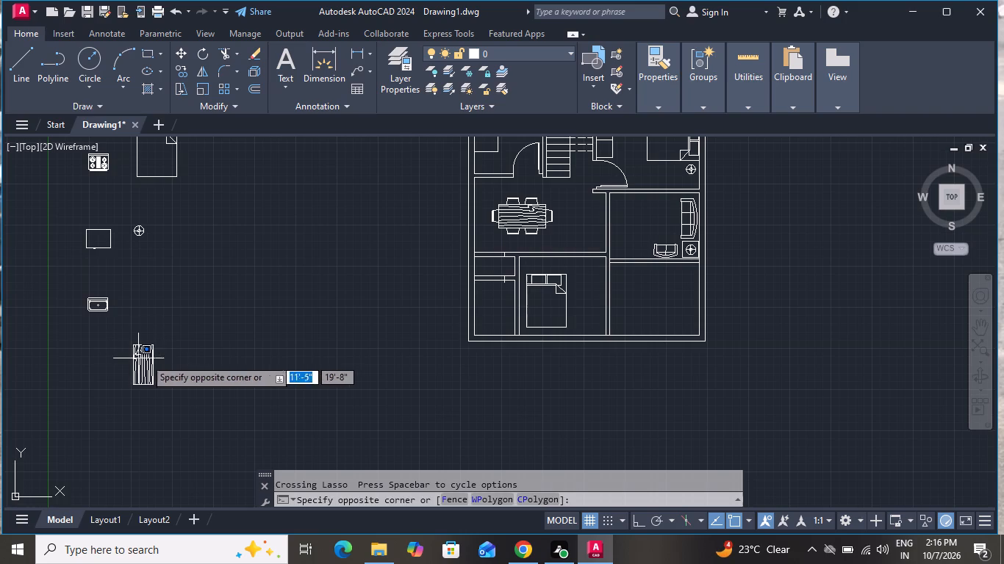
double_click(148, 358)
click(146, 361)
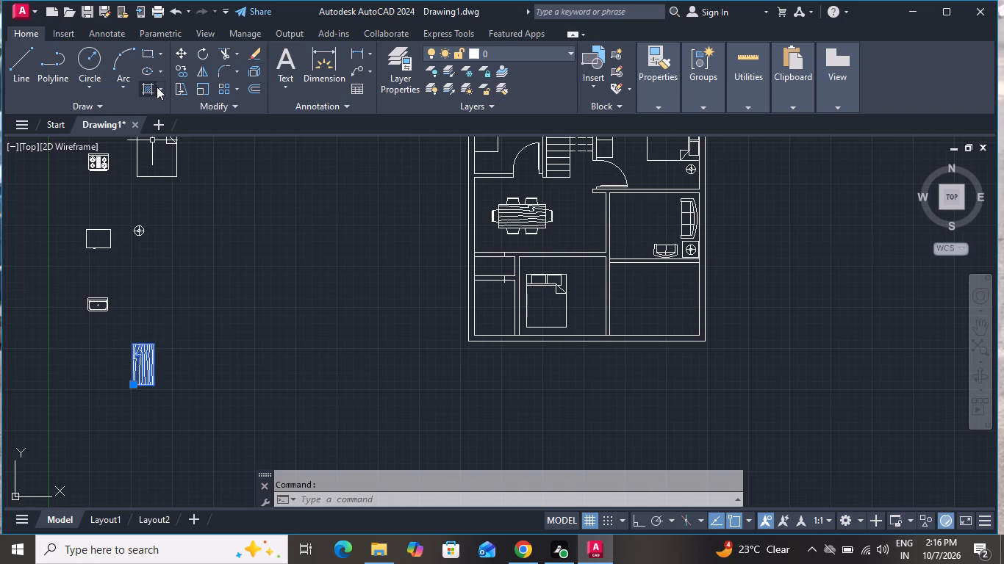
click(186, 68)
click(140, 375)
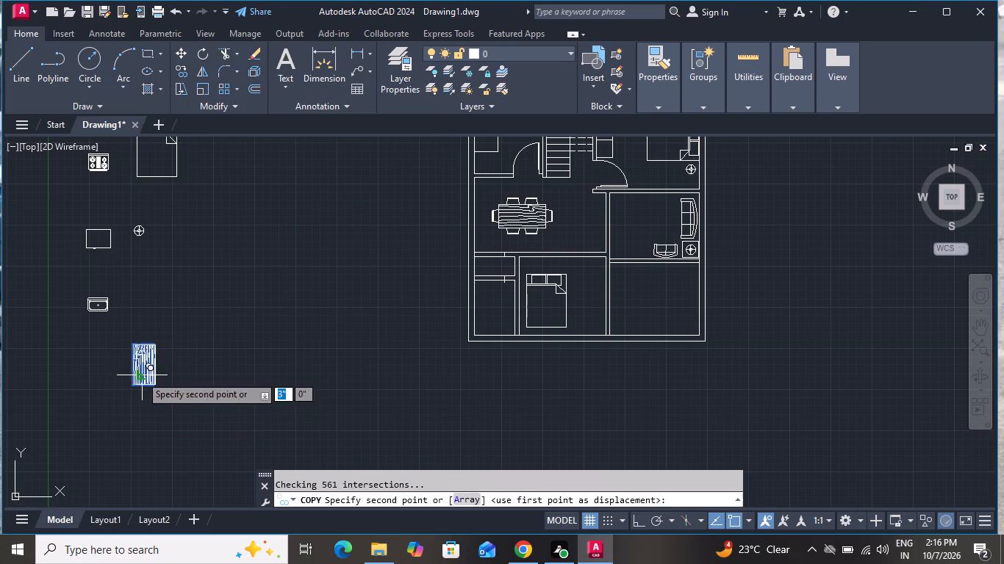
scroll(643, 249, up, 2)
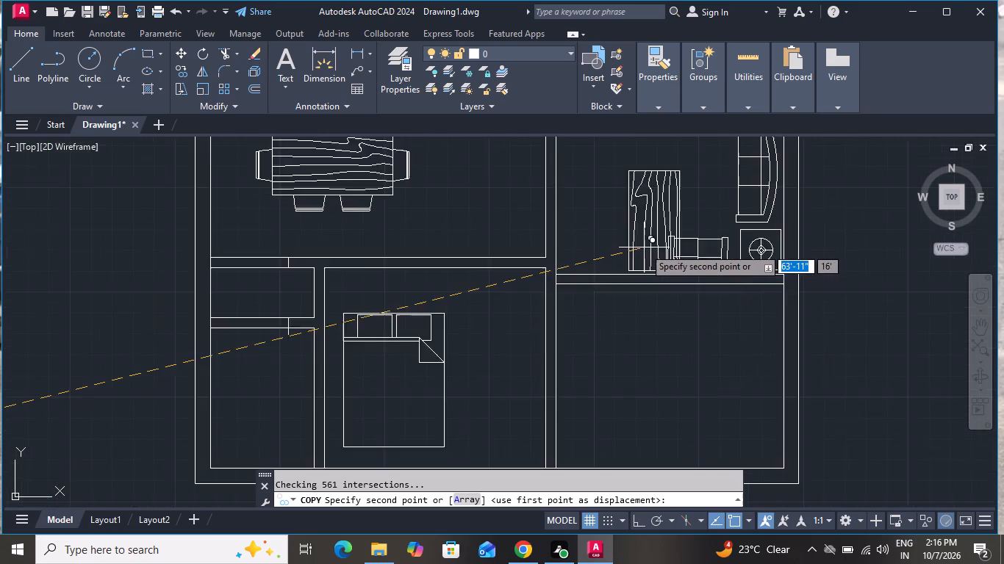
scroll(644, 247, up, 1)
scroll(644, 247, down, 3)
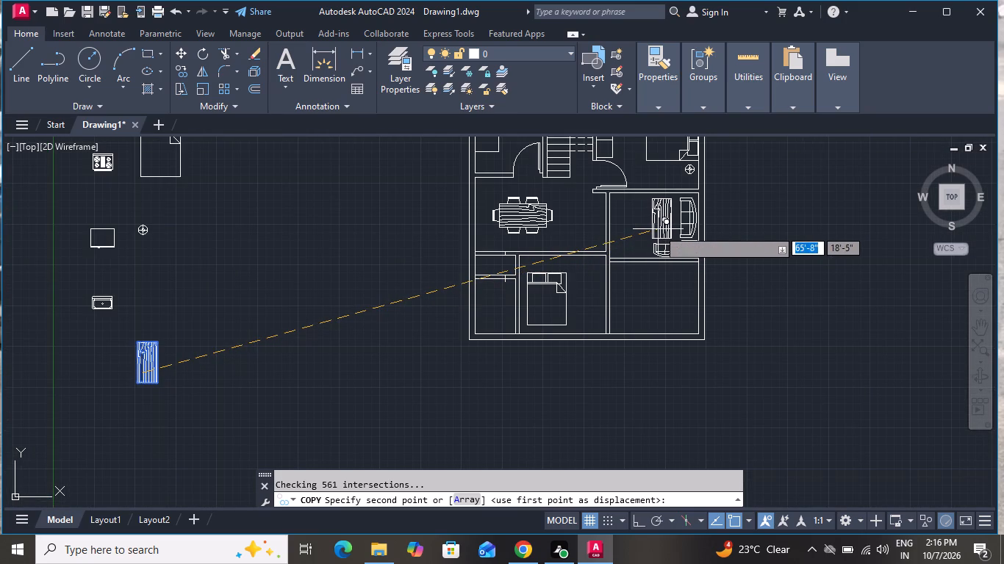
click(658, 229)
right_click(304, 329)
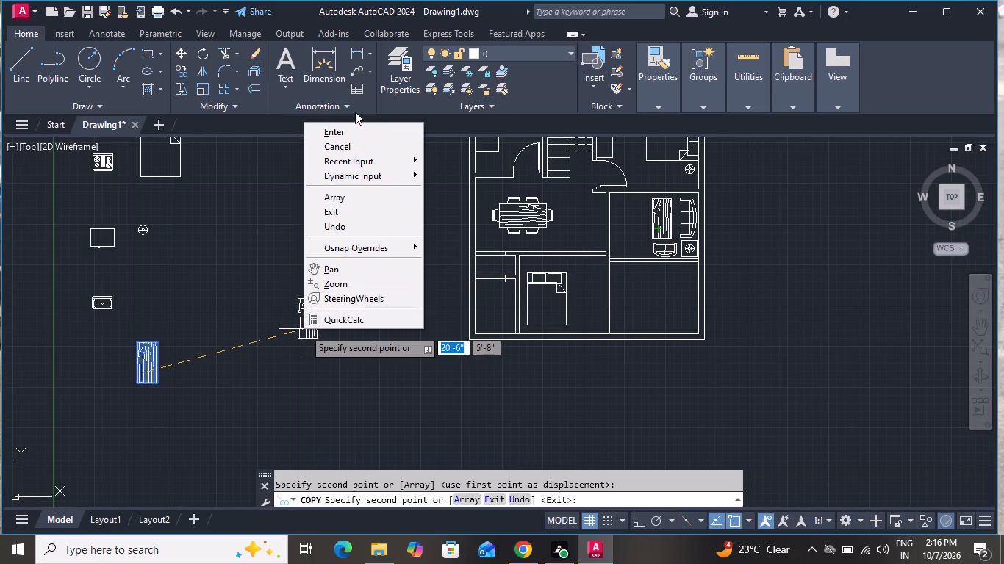
click(357, 139)
Scale the copied wood-grain table freehand about its middle to about half its size as a coffee table.
scroll(685, 206, up, 2)
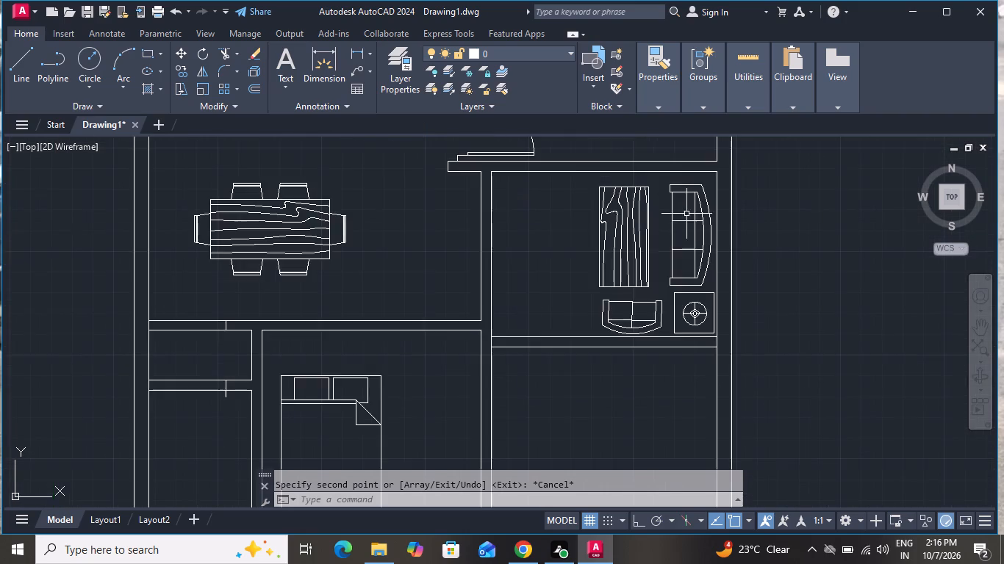
scroll(681, 223, up, 1)
click(590, 241)
click(564, 249)
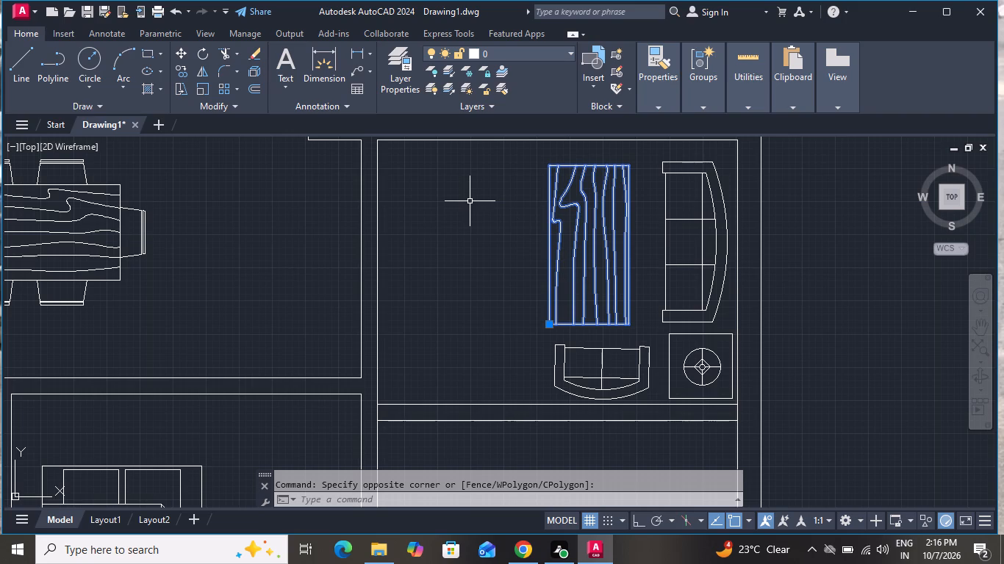
click(199, 87)
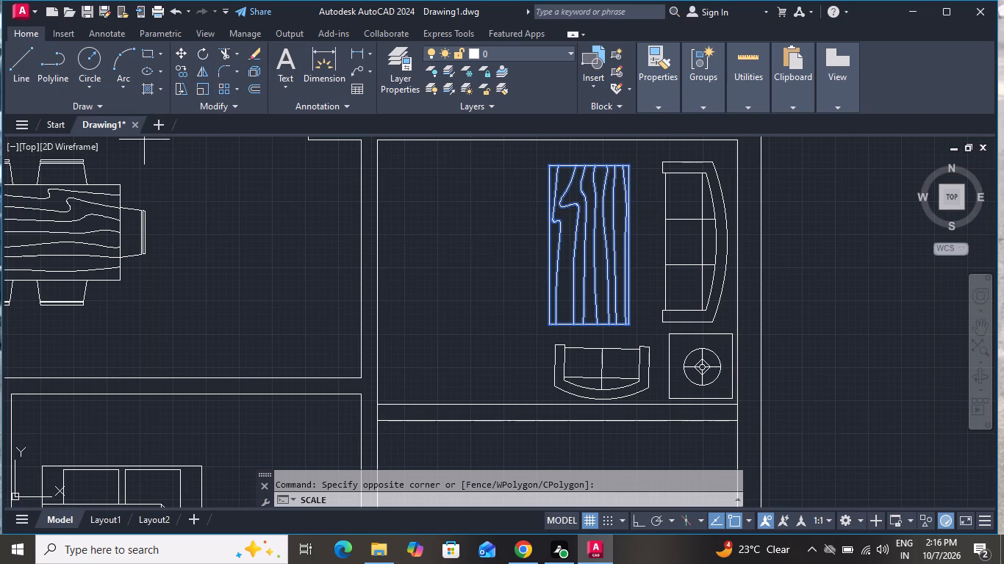
click(585, 244)
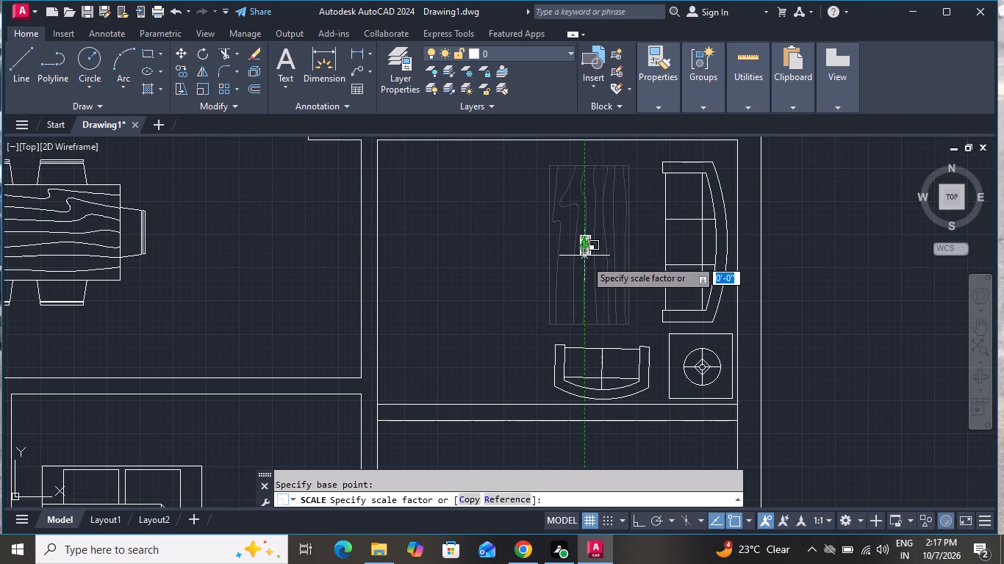
click(586, 284)
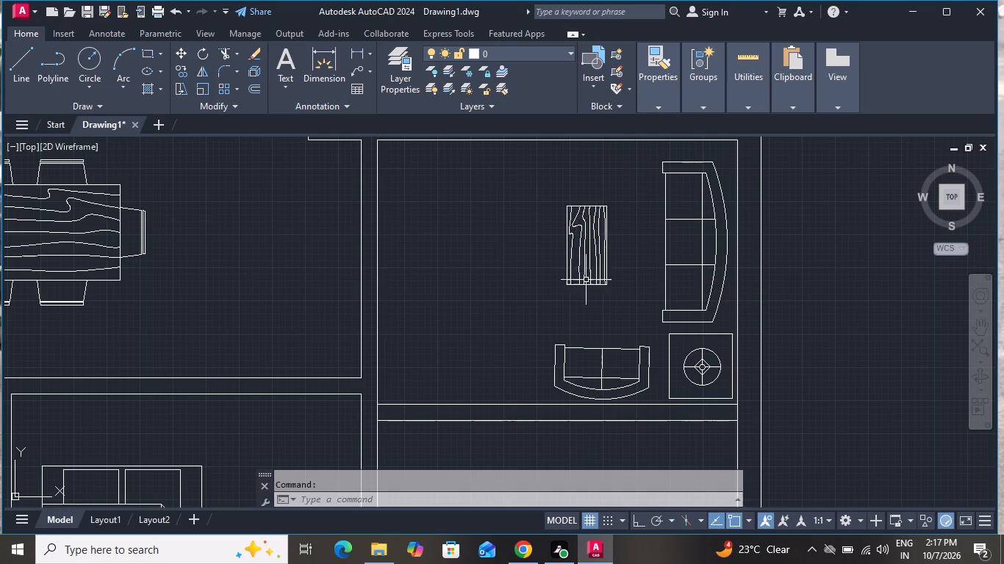
Move the reduced coffee table about 5" horizontally towards the three-seat sofa.
click(587, 278)
click(605, 246)
click(614, 234)
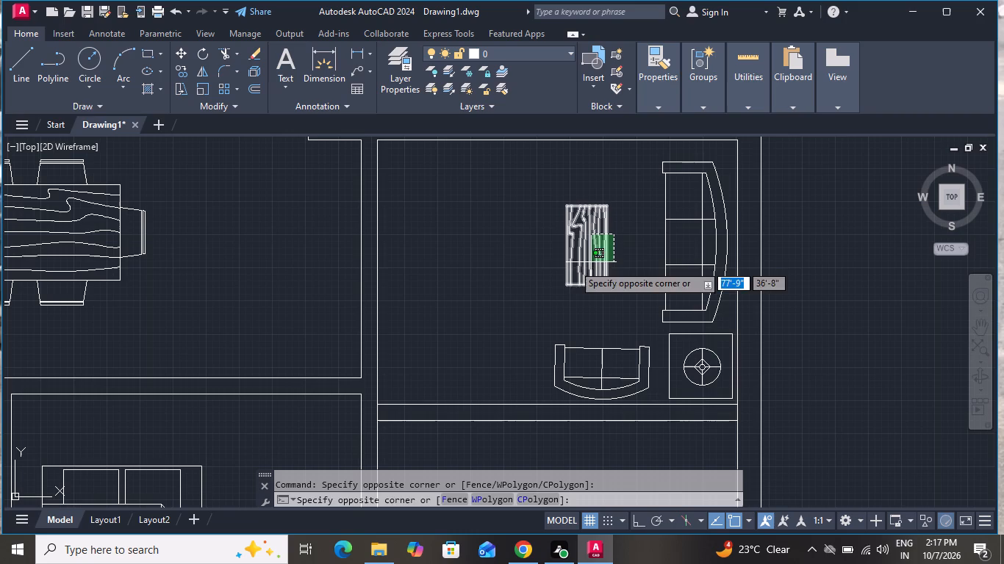
click(545, 264)
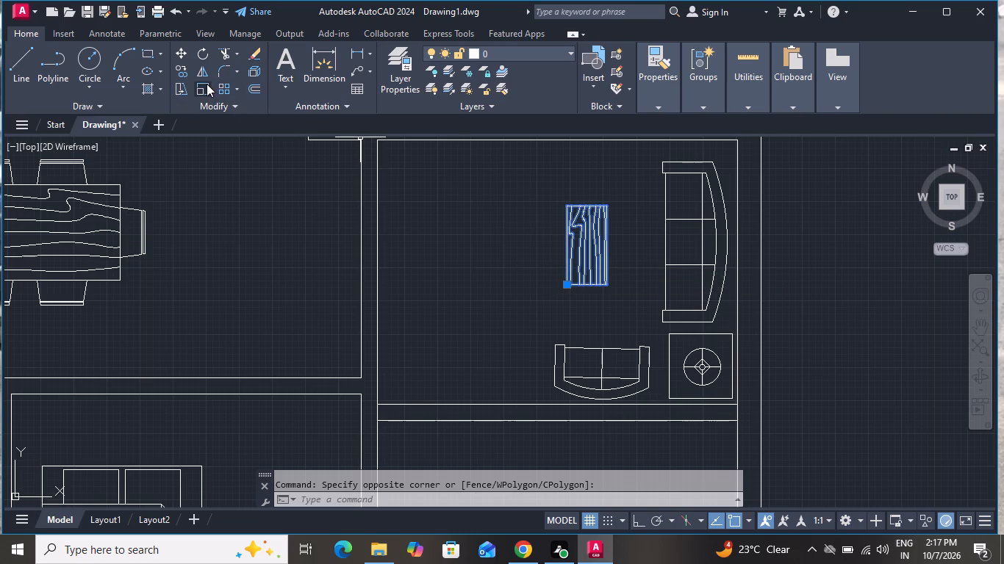
click(185, 51)
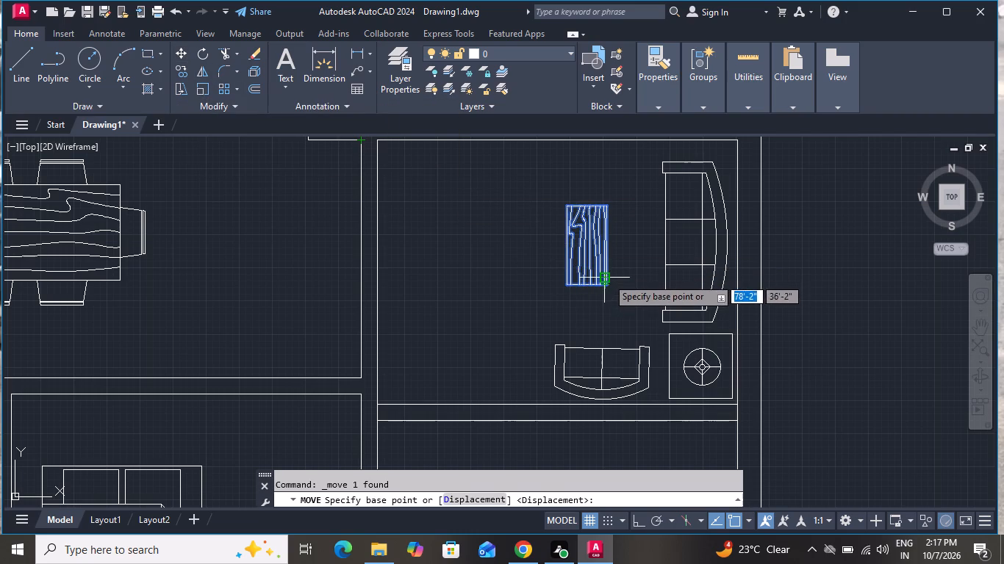
click(607, 278)
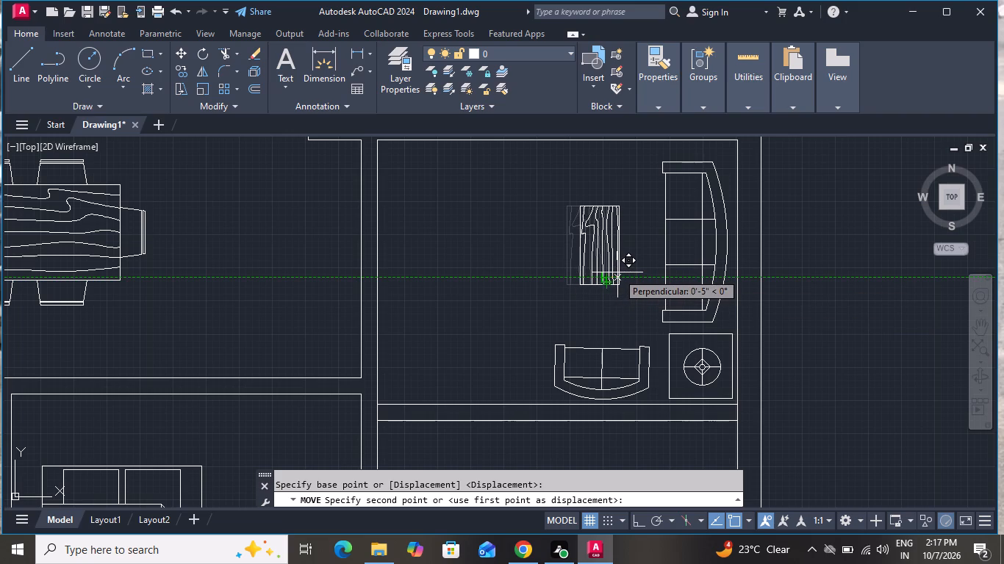
click(617, 272)
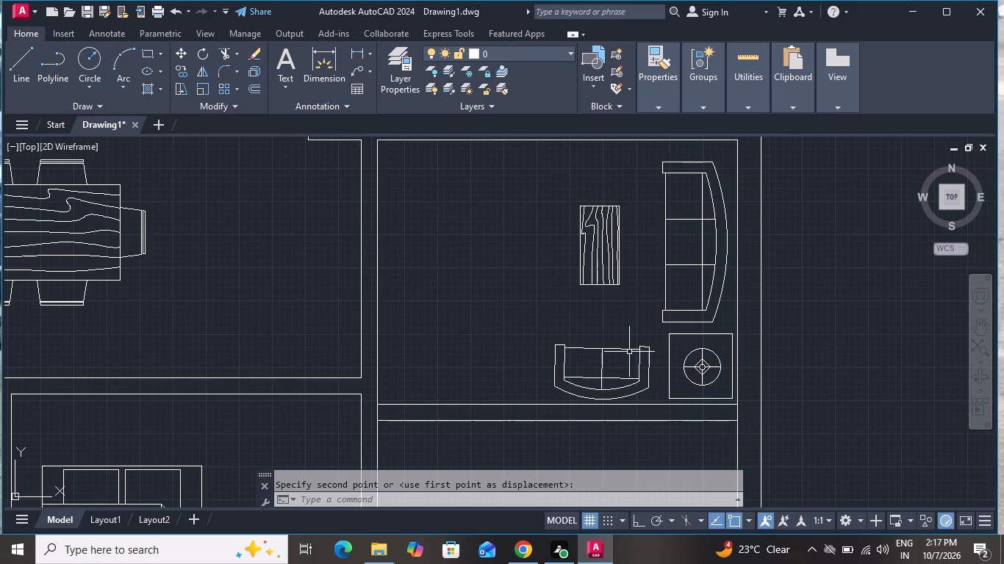
Copy the upper-right bedroom's wardrobe lines, rectangle and long front line into the lower bedroom, between the bed and the right wall.
scroll(629, 352, down, 1)
scroll(629, 352, up, 1)
scroll(629, 352, down, 2)
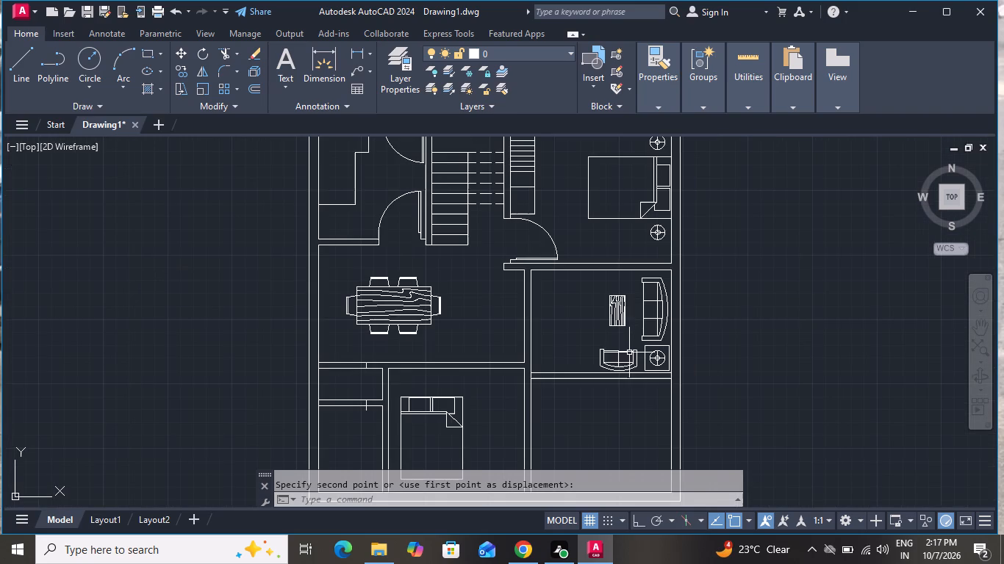
scroll(628, 353, down, 1)
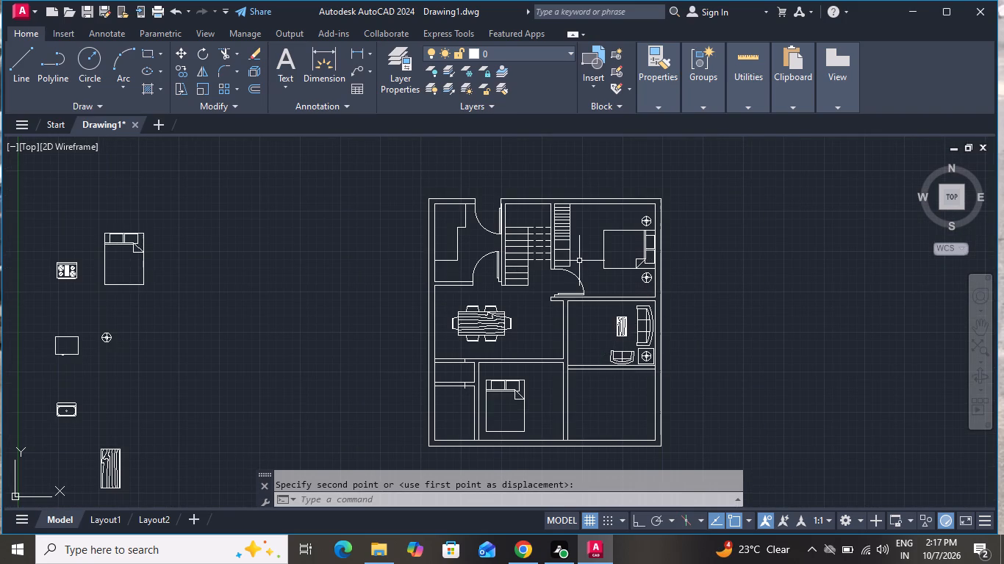
scroll(573, 257, up, 1)
scroll(575, 195, up, 2)
scroll(574, 187, down, 1)
scroll(574, 187, up, 1)
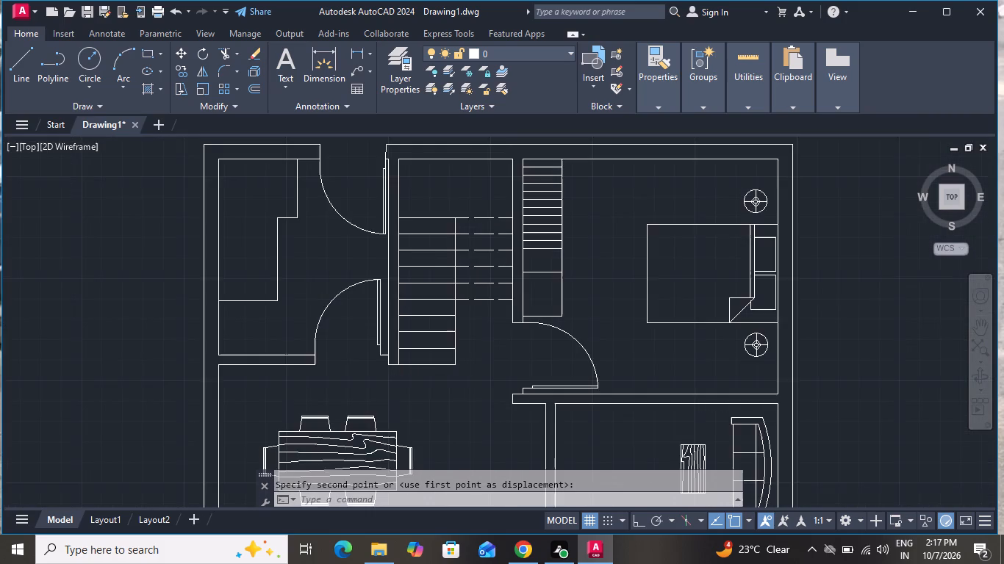
drag(564, 156, 559, 172)
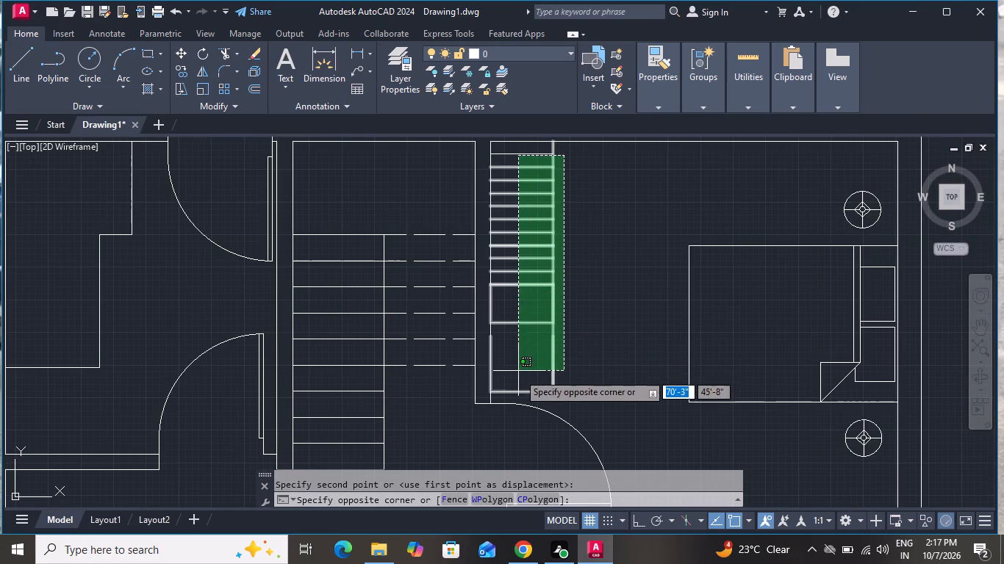
click(501, 331)
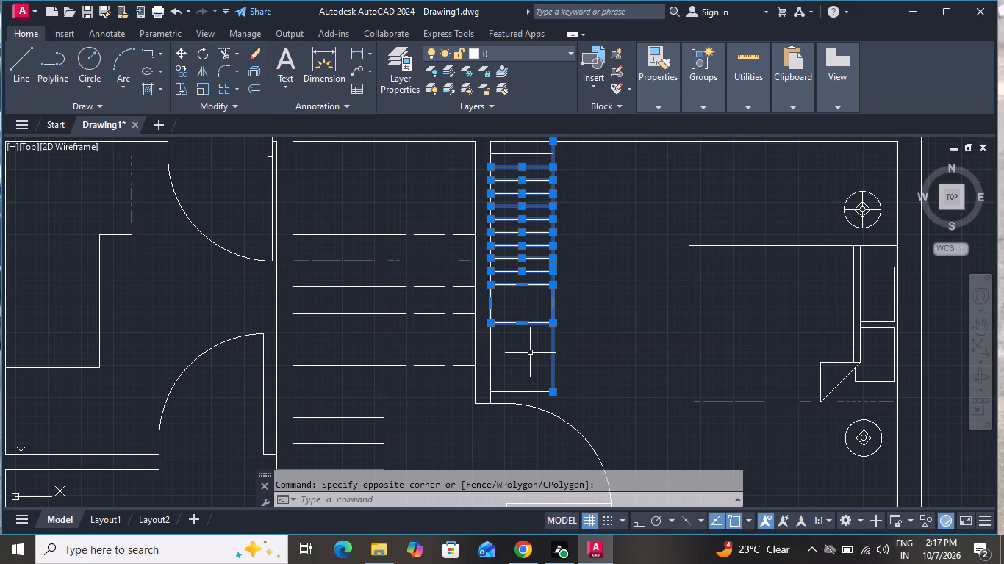
scroll(533, 159, up, 1)
click(533, 152)
scroll(638, 286, up, 1)
scroll(638, 286, down, 3)
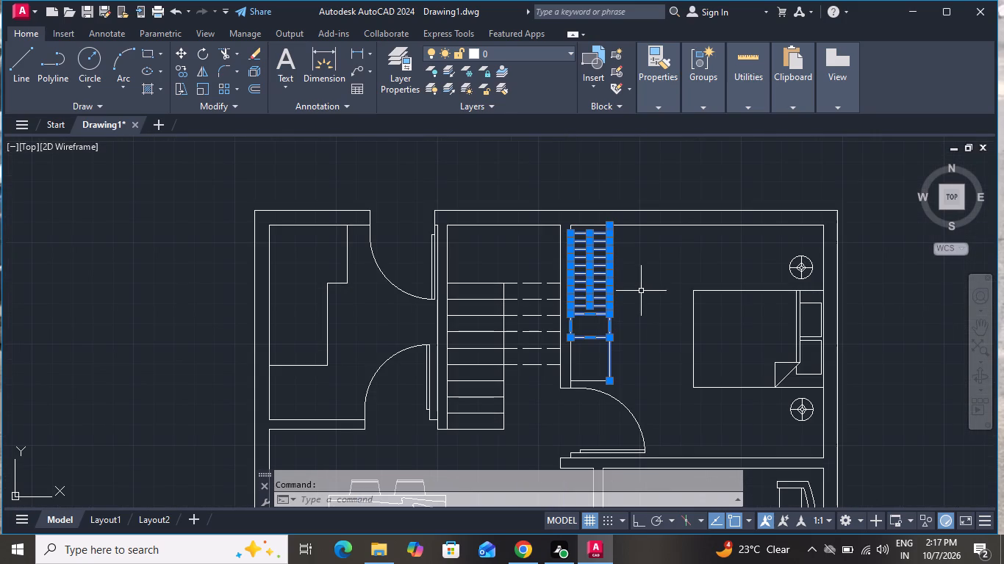
click(176, 69)
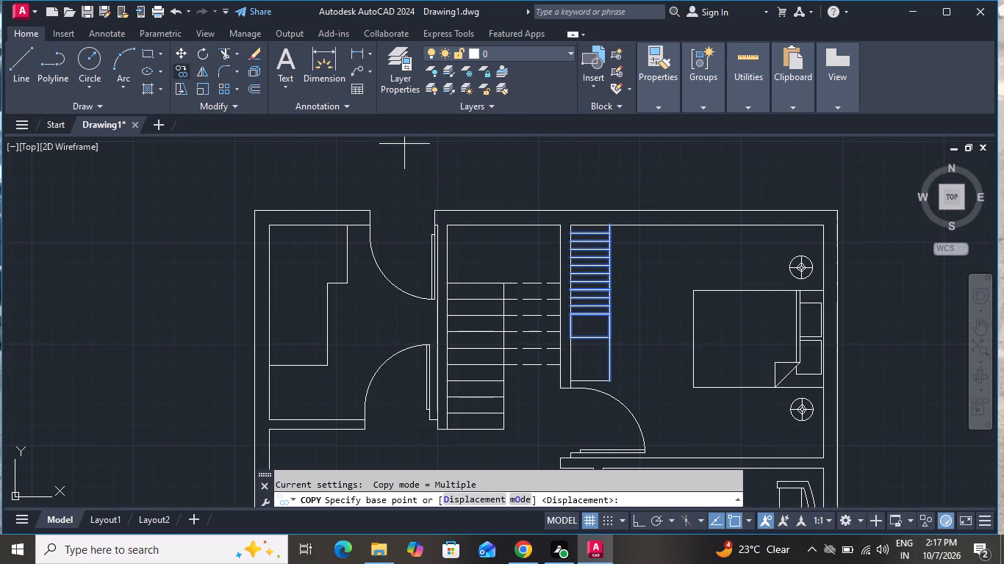
click(609, 380)
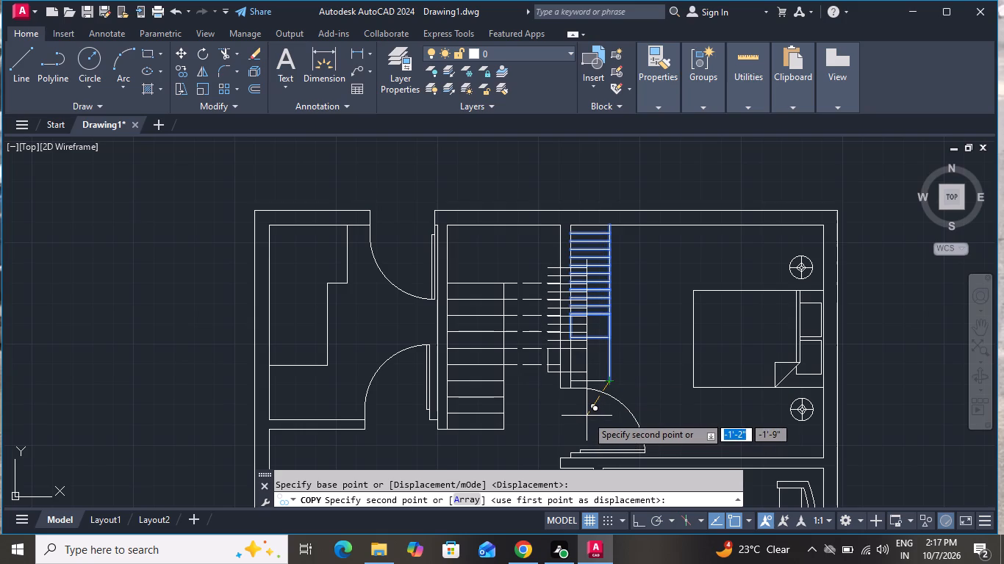
scroll(587, 416, down, 4)
scroll(587, 413, up, 1)
scroll(587, 413, down, 1)
scroll(587, 413, up, 1)
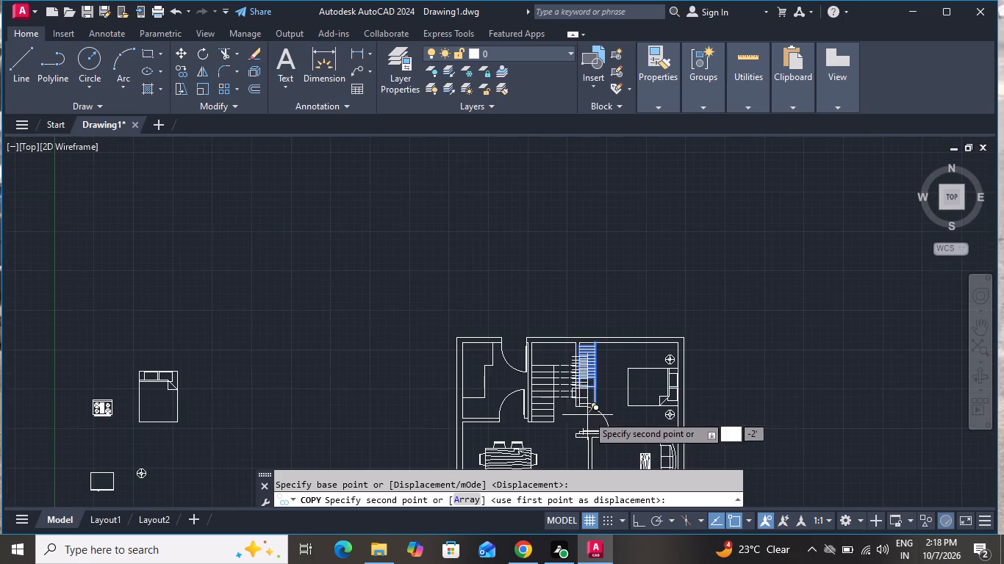
scroll(593, 400, down, 1)
scroll(593, 400, up, 1)
scroll(593, 399, down, 5)
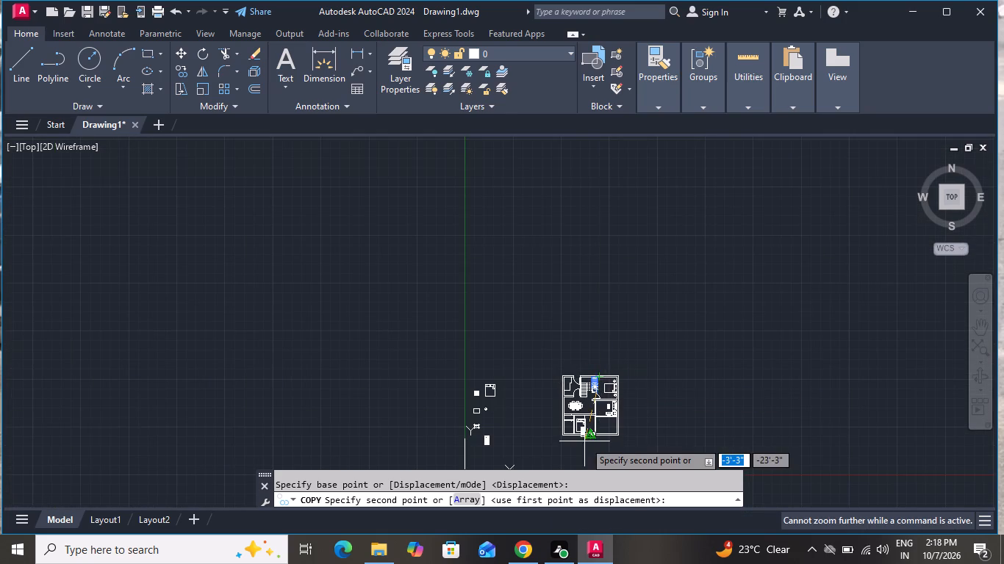
scroll(584, 442, up, 6)
scroll(584, 442, down, 1)
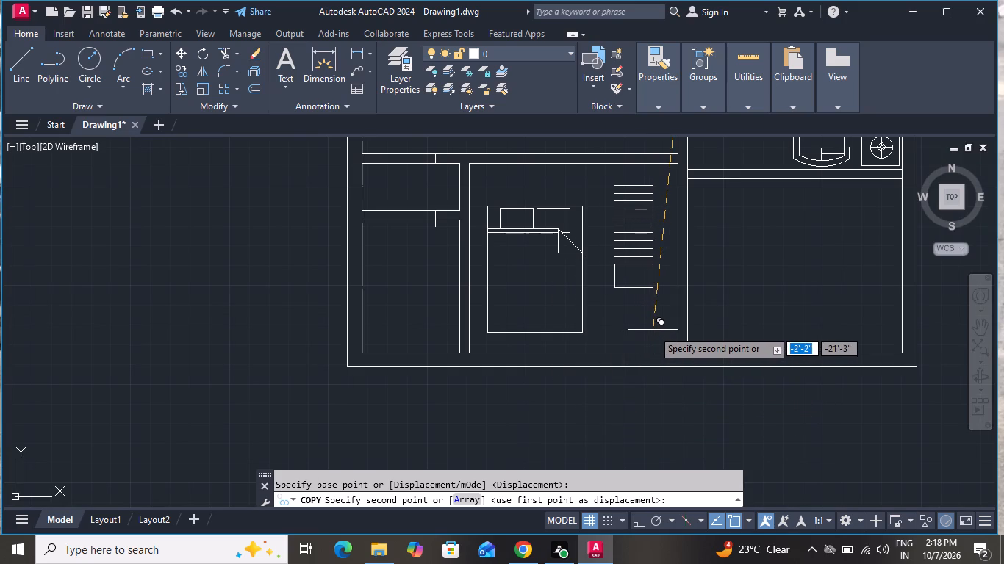
click(653, 330)
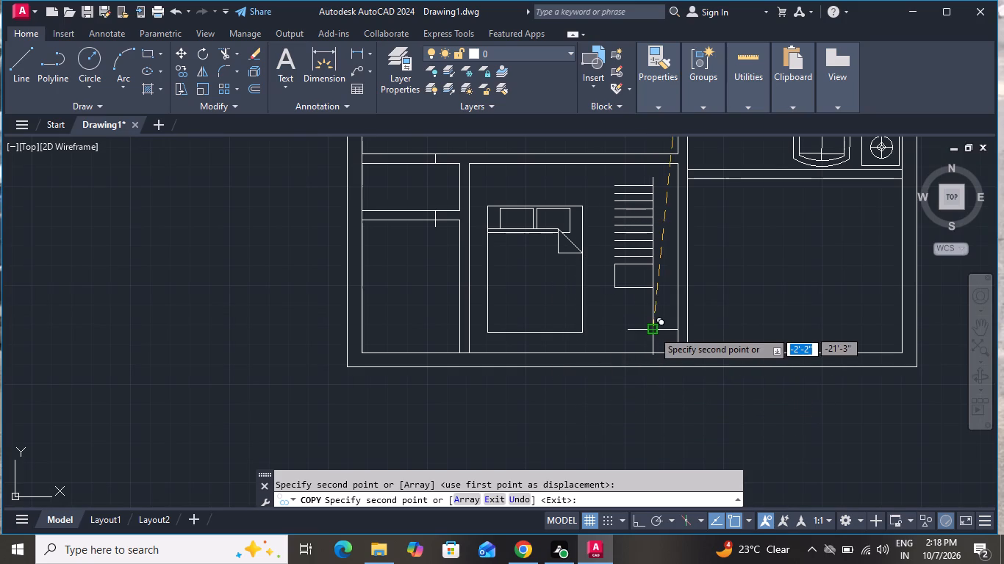
right_click(653, 335)
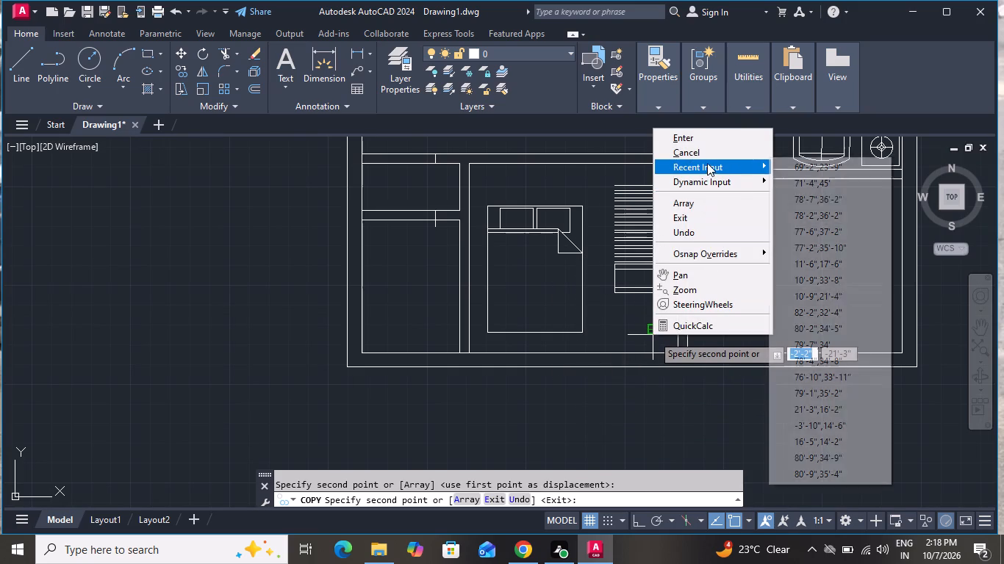
click(706, 154)
Rotate the copied wardrobe in the lower bedroom 180° about a point near the lower end of its long front line.
click(667, 180)
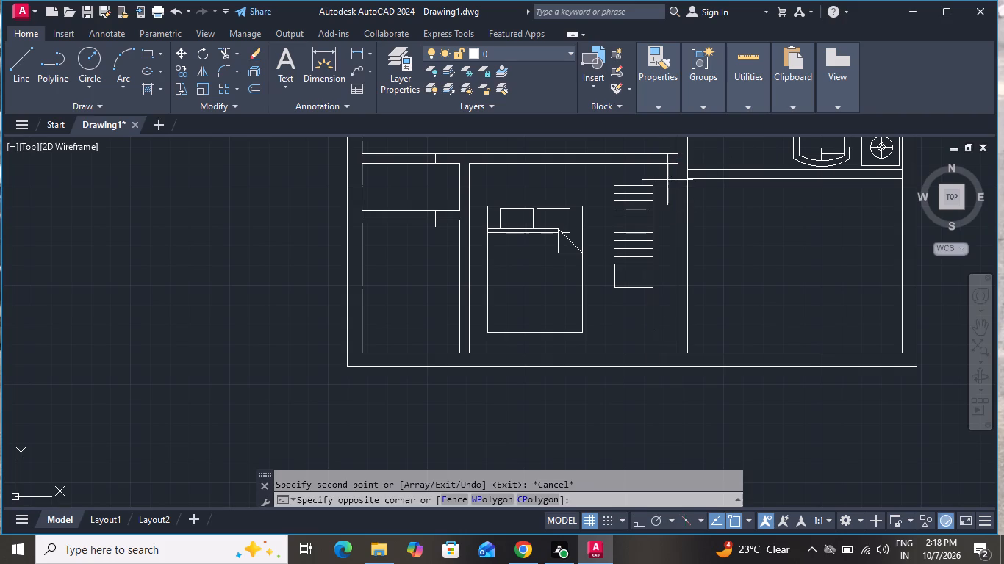
click(598, 331)
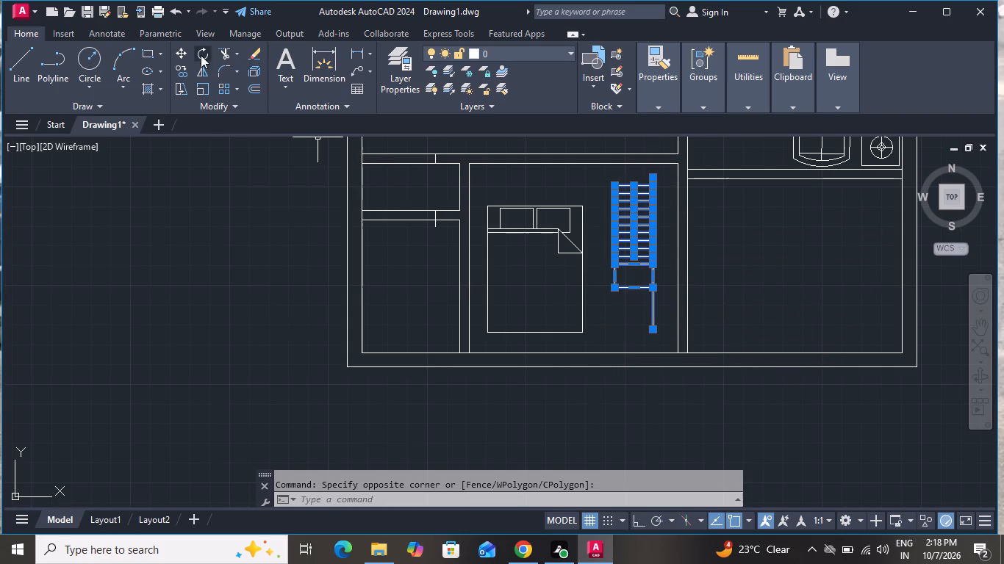
click(201, 55)
click(642, 521)
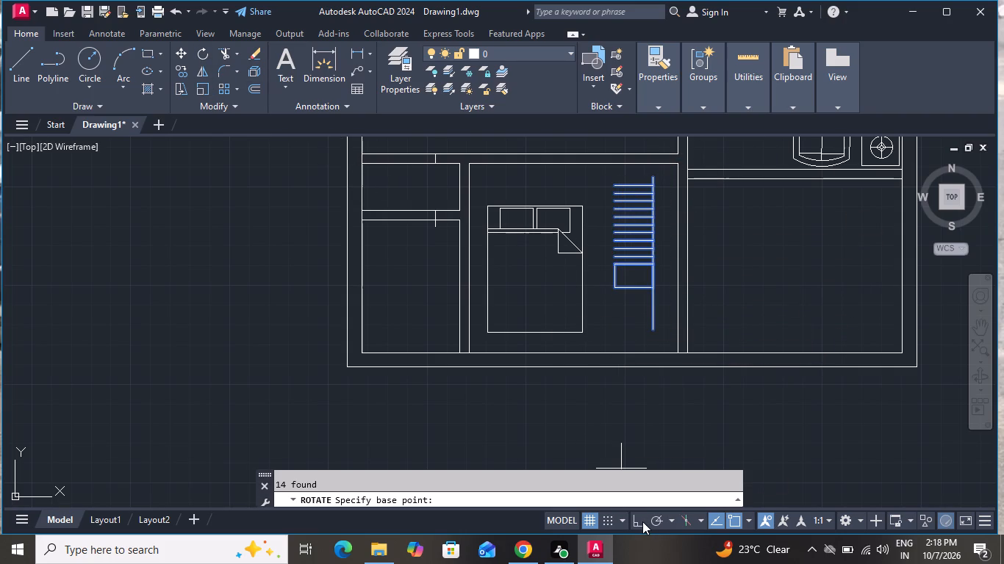
click(646, 322)
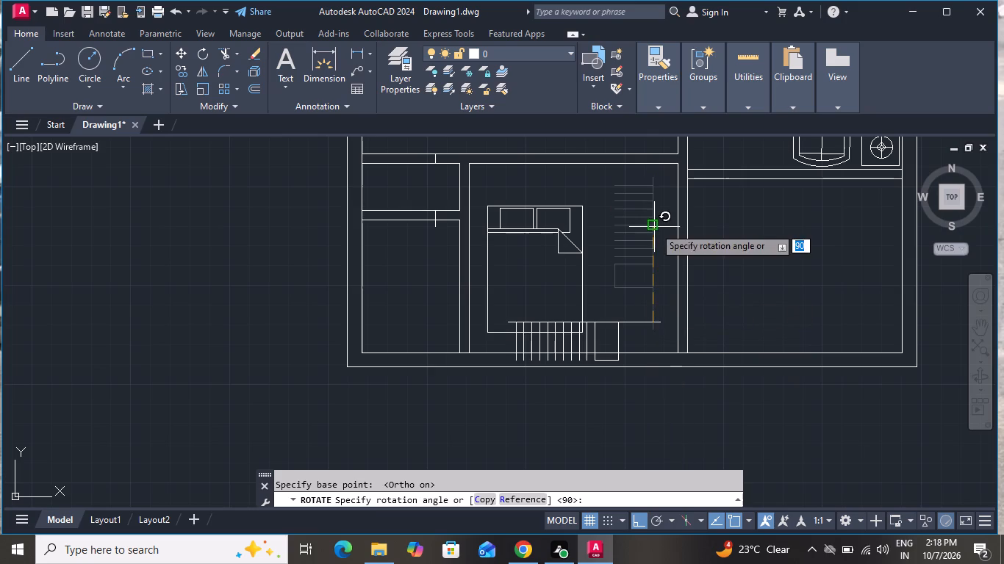
click(423, 232)
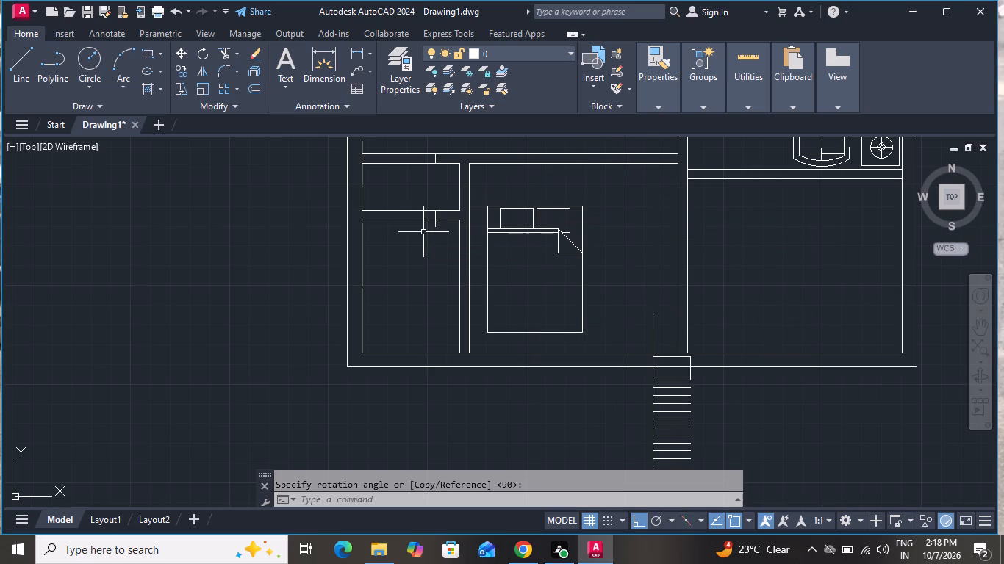
Move the rotated wardrobe by its front line's lower end onto the bottom wall's inner face, with its back against the lower bedroom's right wall.
scroll(703, 376, down, 3)
scroll(700, 394, up, 3)
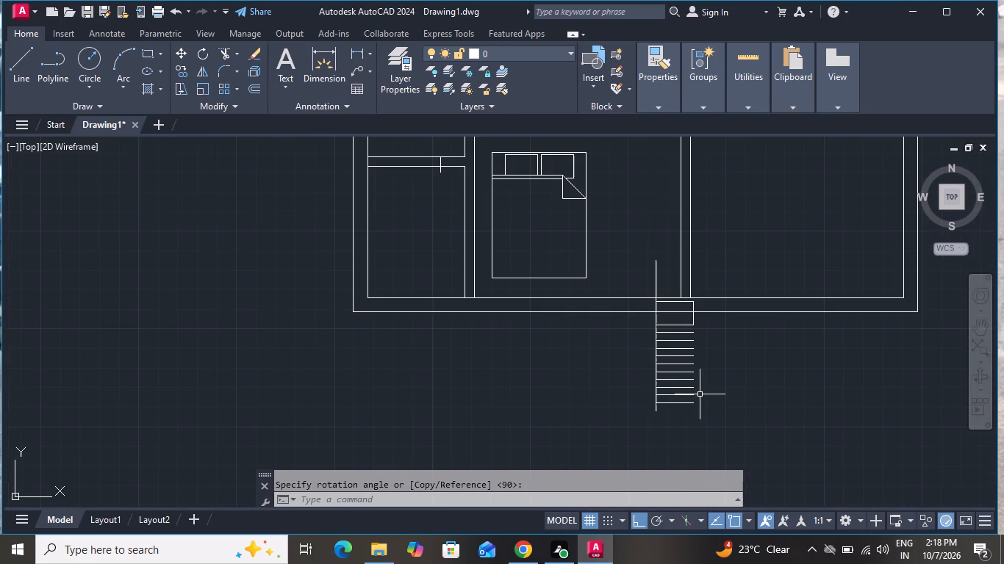
click(687, 417)
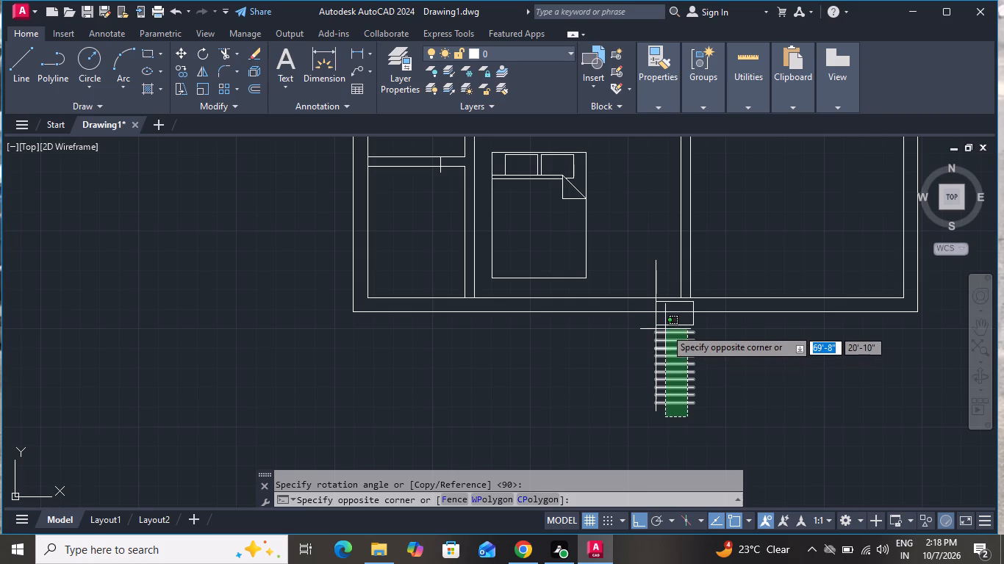
click(664, 325)
scroll(664, 325, up, 2)
scroll(664, 325, down, 1)
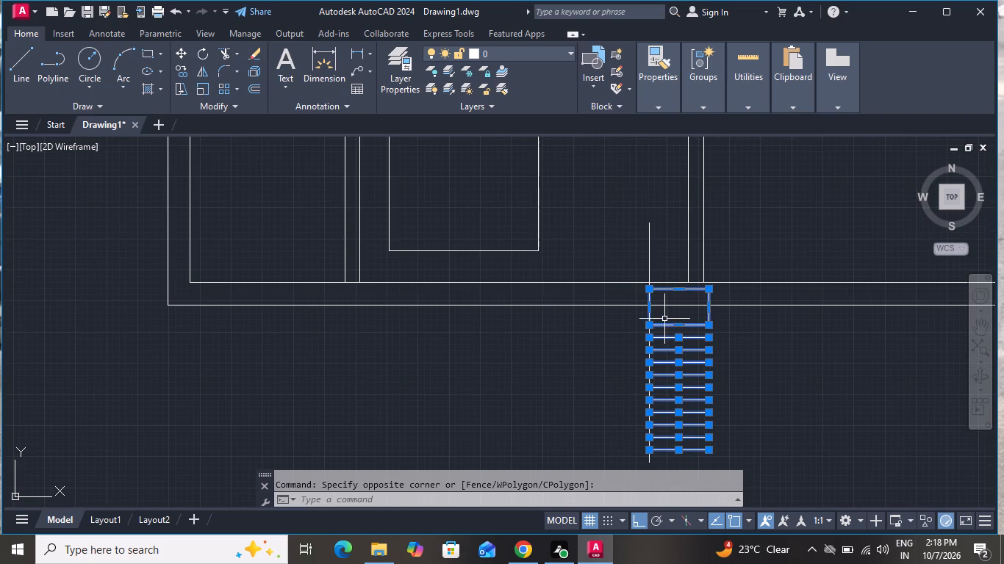
click(653, 246)
click(635, 258)
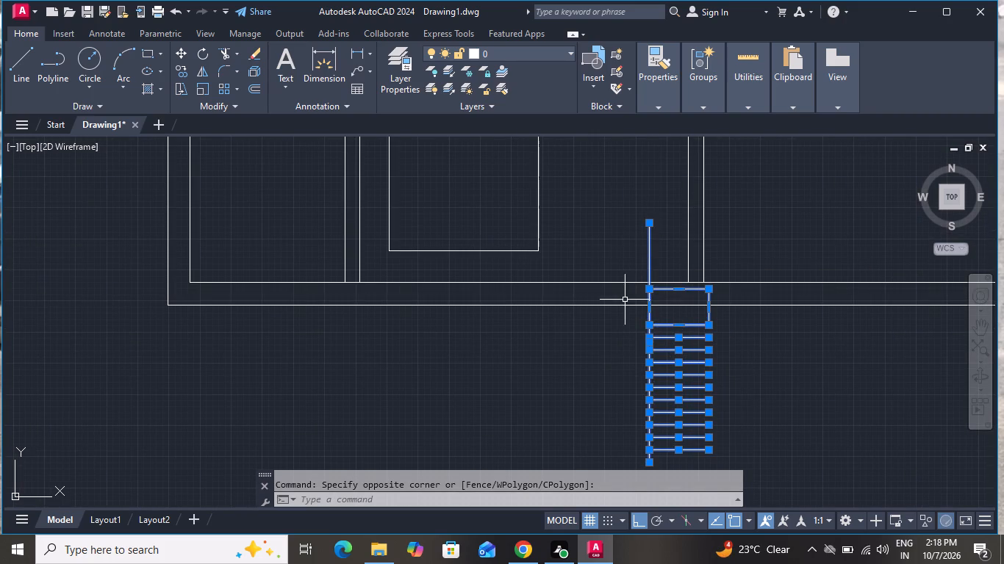
scroll(675, 408, up, 1)
scroll(675, 408, down, 5)
scroll(678, 457, up, 2)
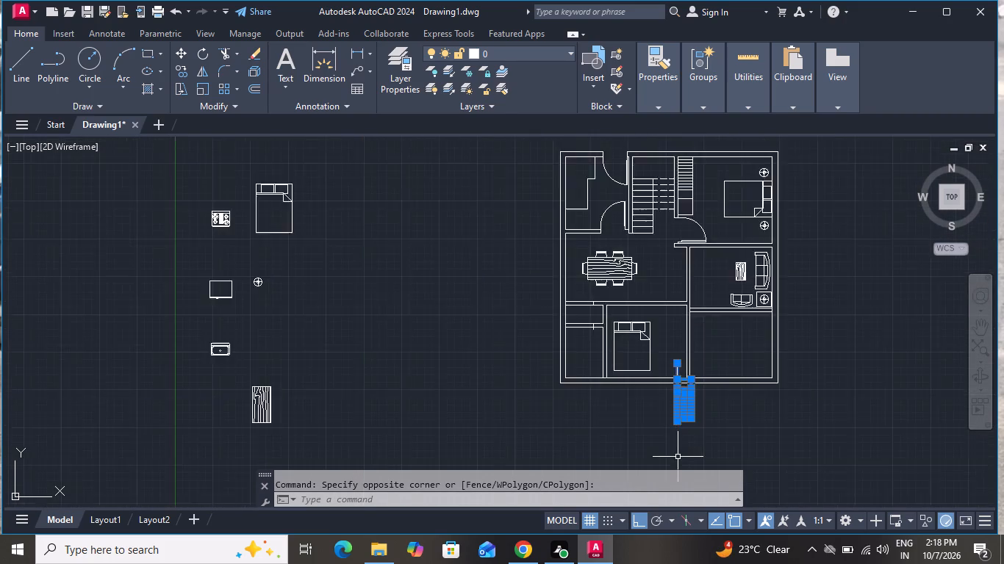
scroll(667, 403, up, 3)
scroll(667, 403, down, 1)
scroll(667, 400, up, 4)
scroll(742, 419, down, 2)
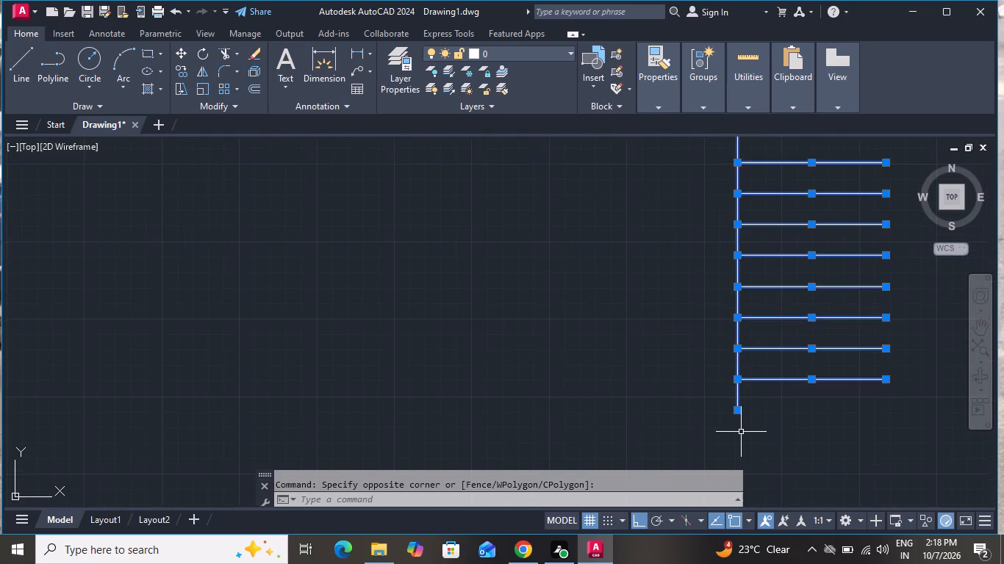
scroll(741, 433, down, 2)
scroll(741, 433, up, 1)
scroll(741, 433, down, 1)
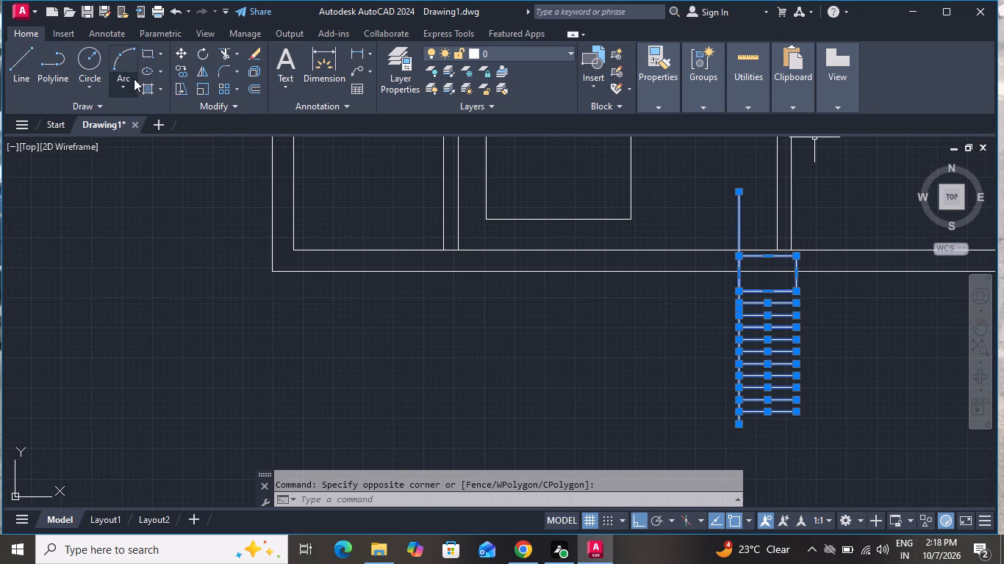
click(182, 55)
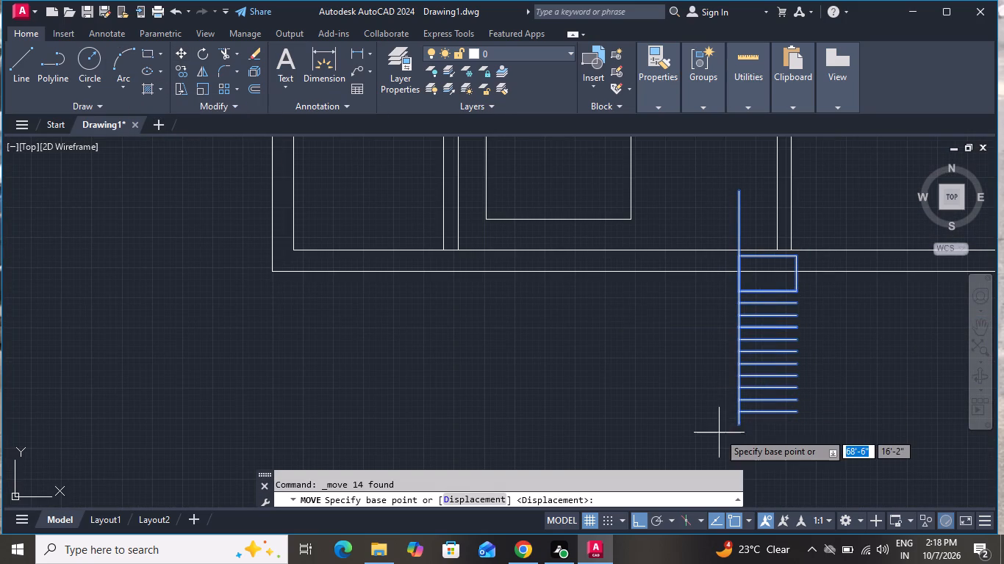
click(739, 424)
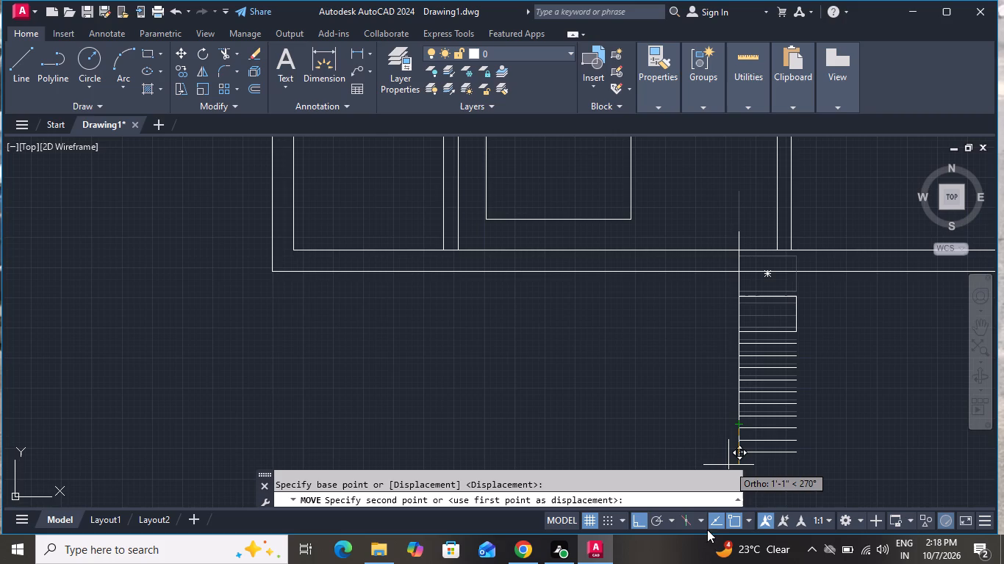
click(637, 521)
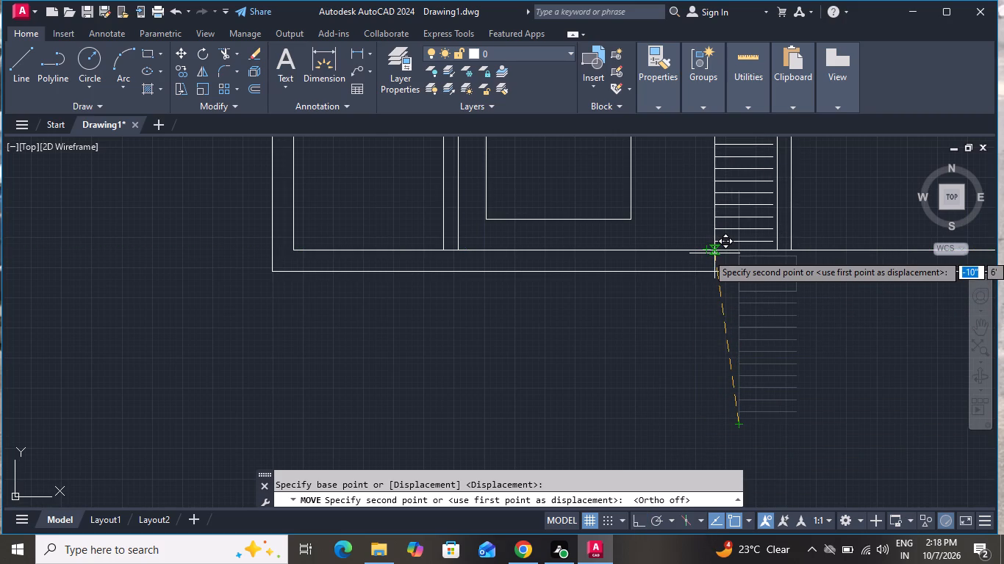
scroll(715, 251, up, 1)
scroll(715, 251, down, 1)
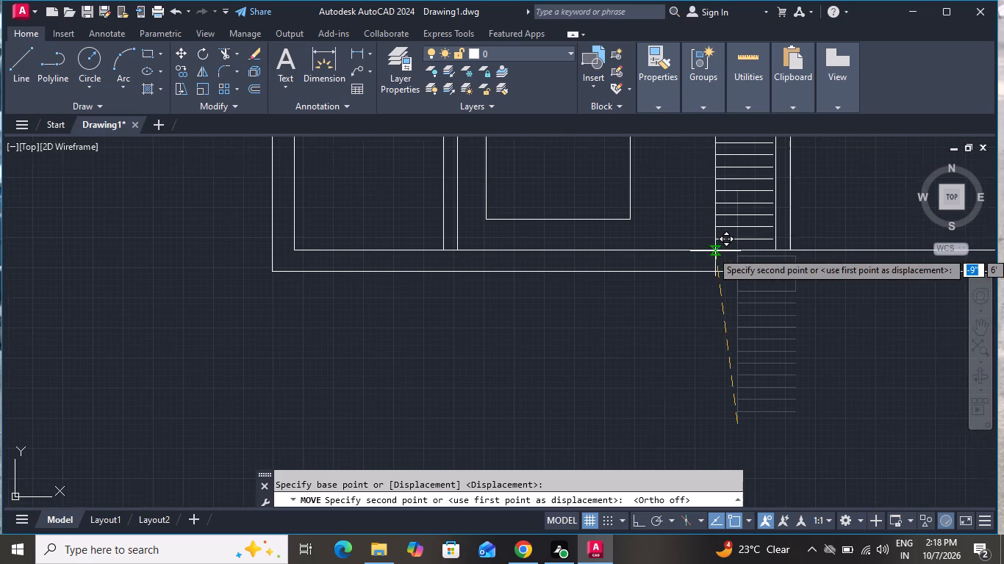
scroll(717, 251, up, 5)
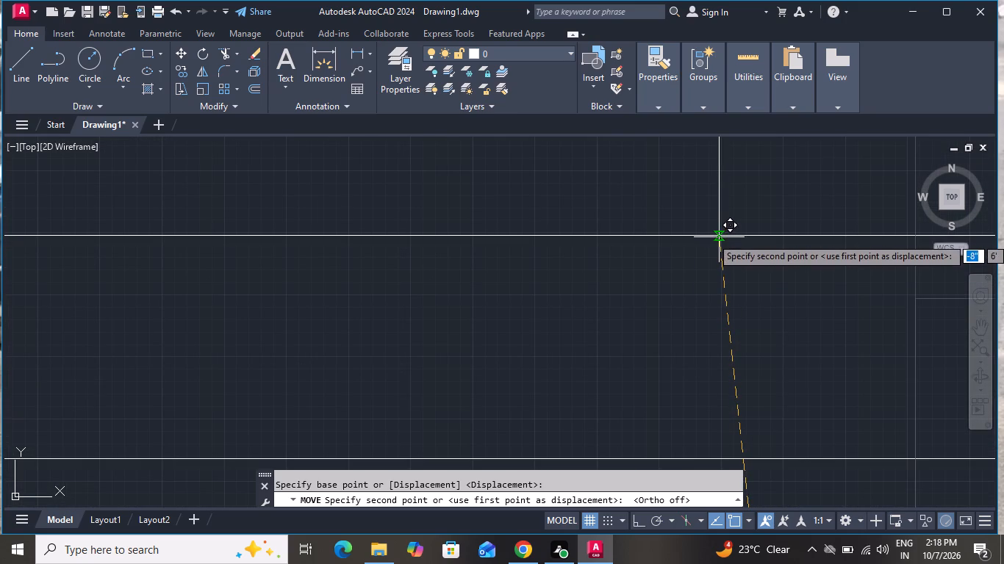
click(719, 236)
Trim the lower bedroom wardrobe's front line where it overhangs above the rectangle.
scroll(694, 303, down, 4)
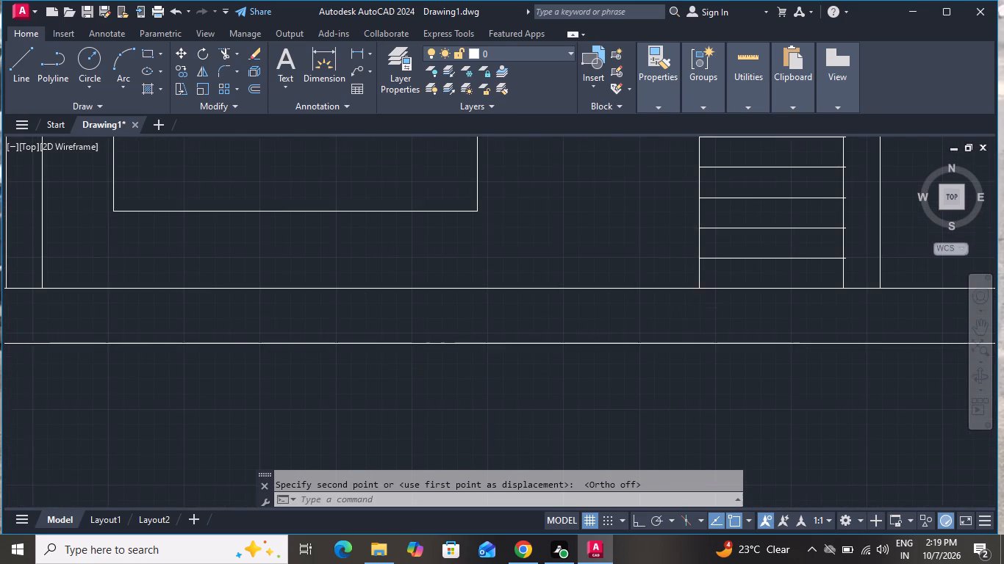
scroll(688, 317, down, 1)
scroll(688, 317, up, 1)
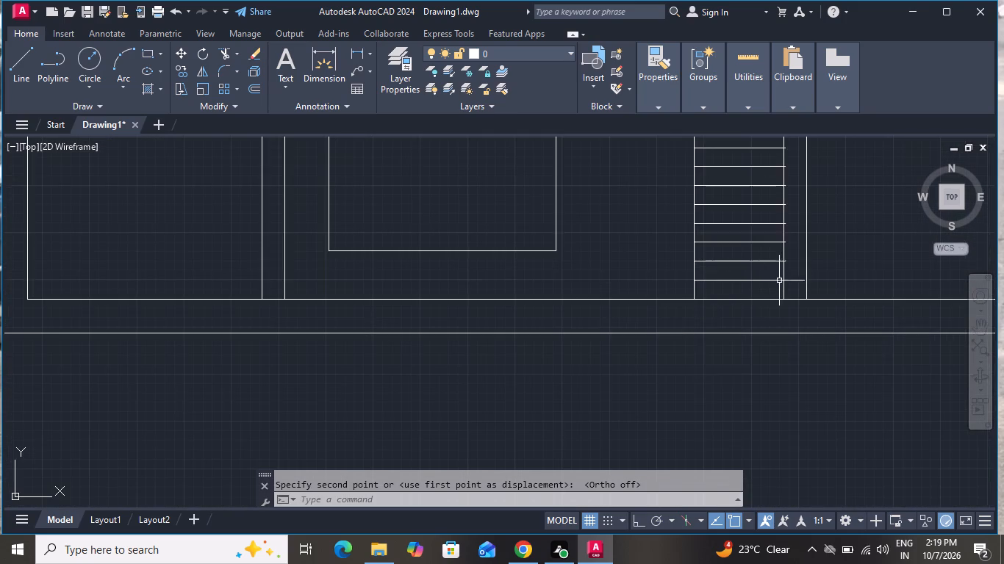
scroll(789, 267, down, 1)
scroll(789, 267, up, 2)
scroll(770, 300, down, 2)
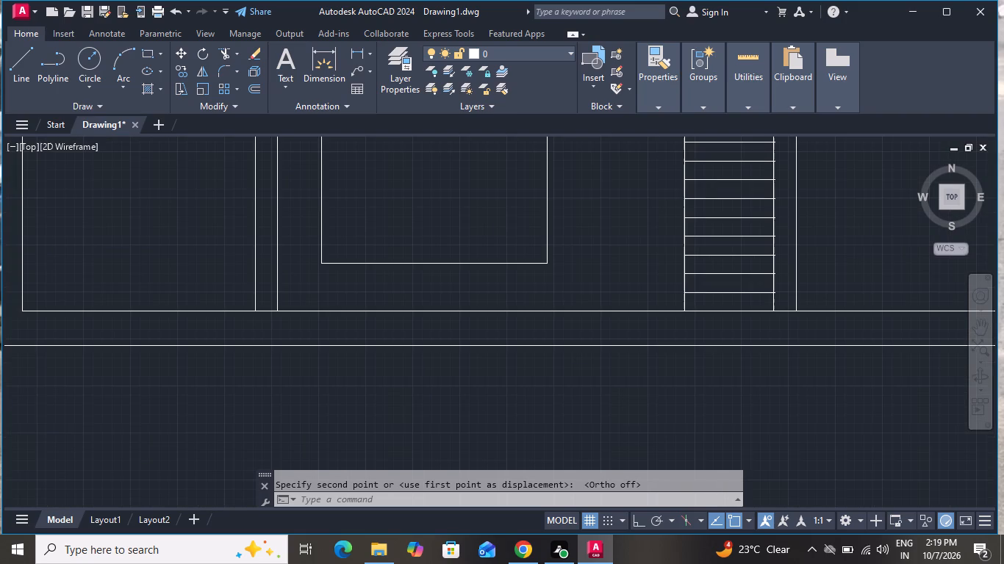
scroll(770, 300, up, 1)
scroll(770, 300, down, 1)
scroll(770, 300, up, 1)
scroll(770, 300, down, 2)
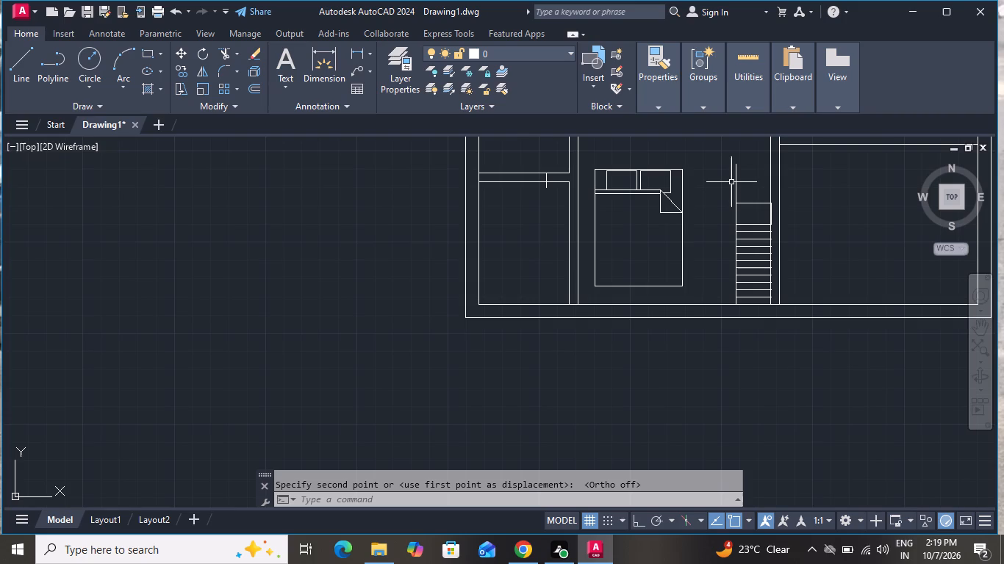
key(r)
key(BackSpace)
text(tr)
key(space)
key(space)
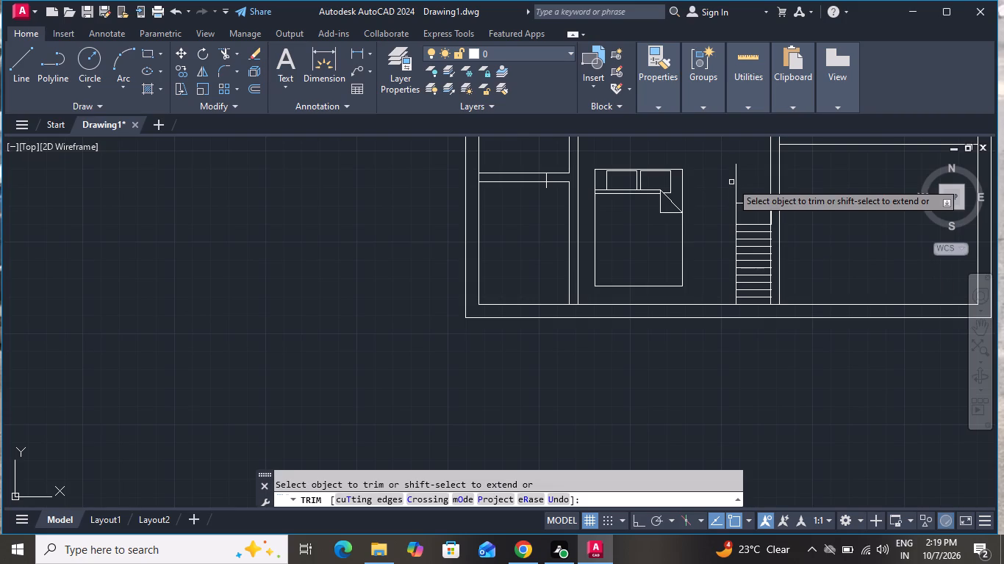
click(758, 170)
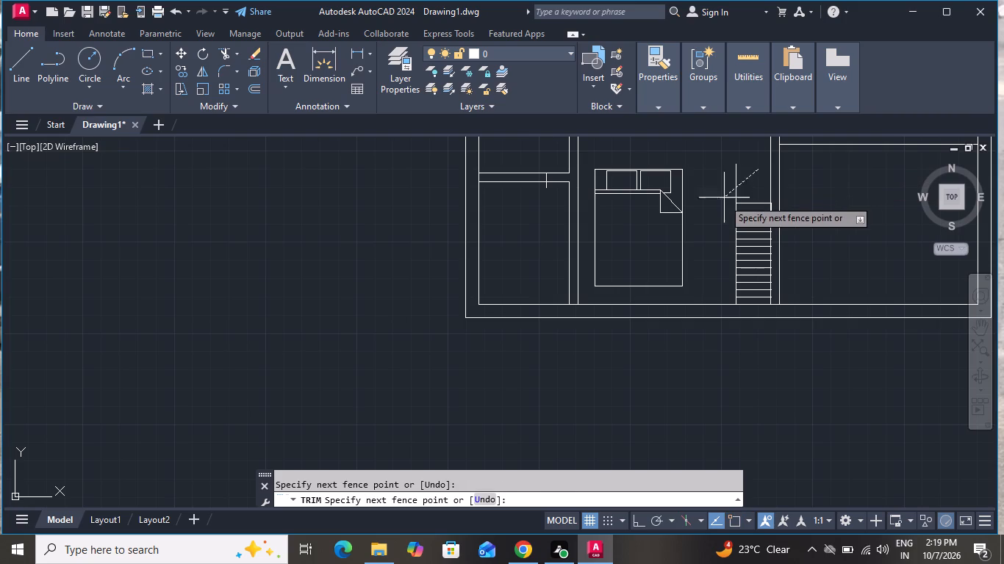
click(717, 200)
Trim away the front line and end line extending below the rectangle of the upper-right bedroom's wardrobe.
scroll(767, 139, down, 3)
scroll(764, 190, up, 1)
scroll(764, 192, down, 3)
scroll(763, 207, up, 1)
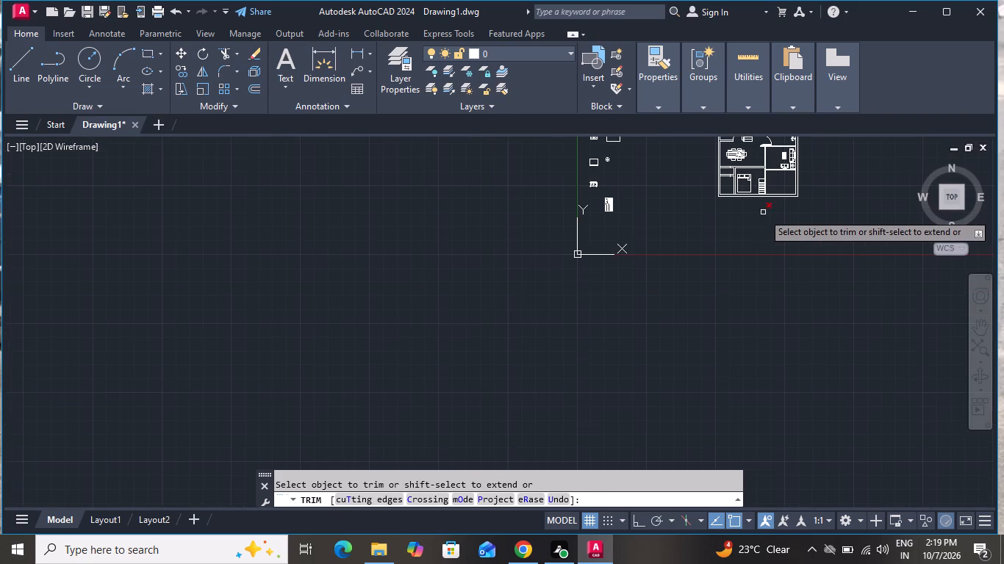
scroll(763, 213, down, 4)
scroll(506, 287, down, 1)
scroll(506, 287, up, 2)
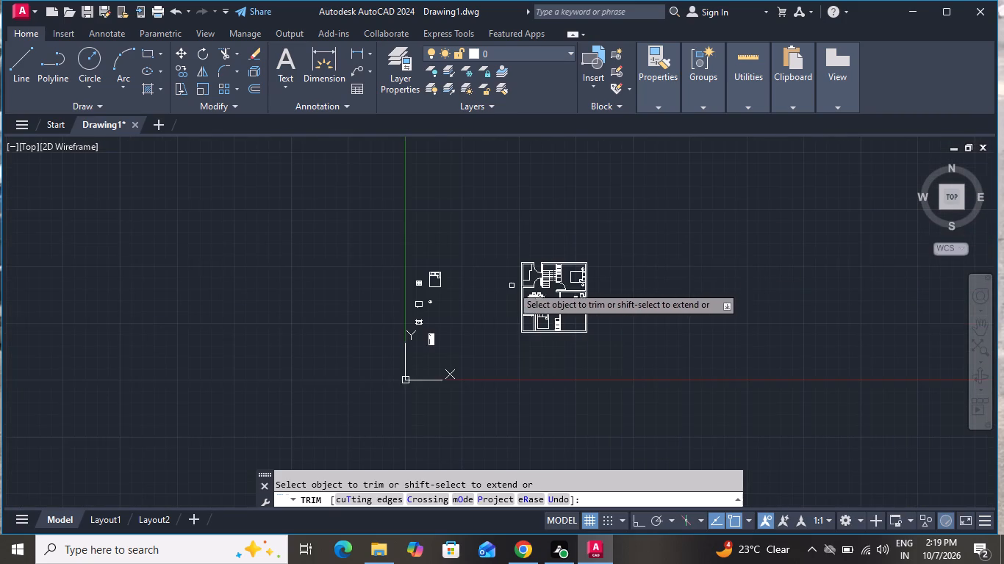
scroll(553, 275, up, 5)
scroll(560, 284, down, 1)
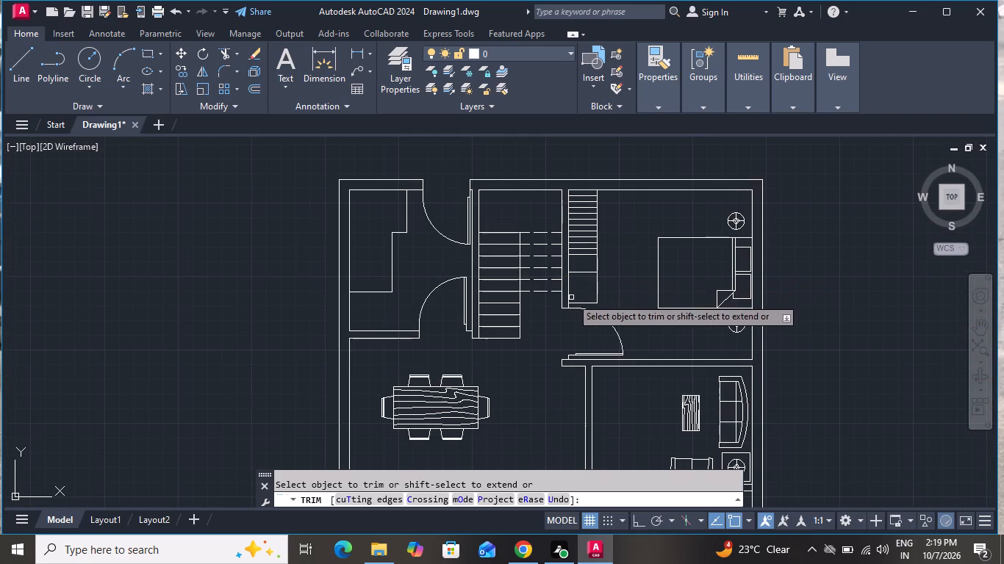
scroll(571, 297, up, 4)
drag(577, 284, 585, 281)
click(739, 231)
drag(656, 271, 656, 307)
click(655, 323)
click(652, 252)
scroll(657, 242, down, 4)
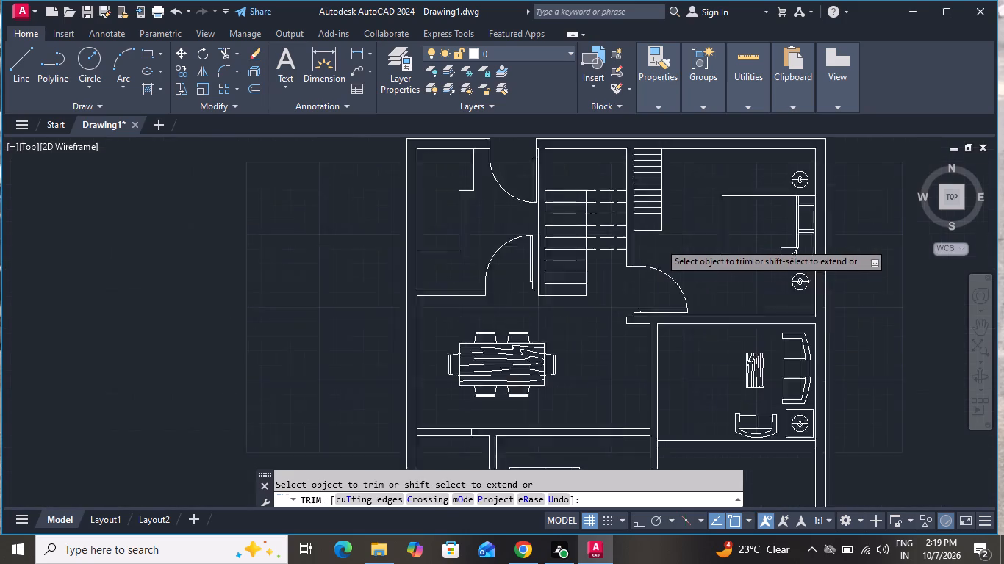
right_click(683, 233)
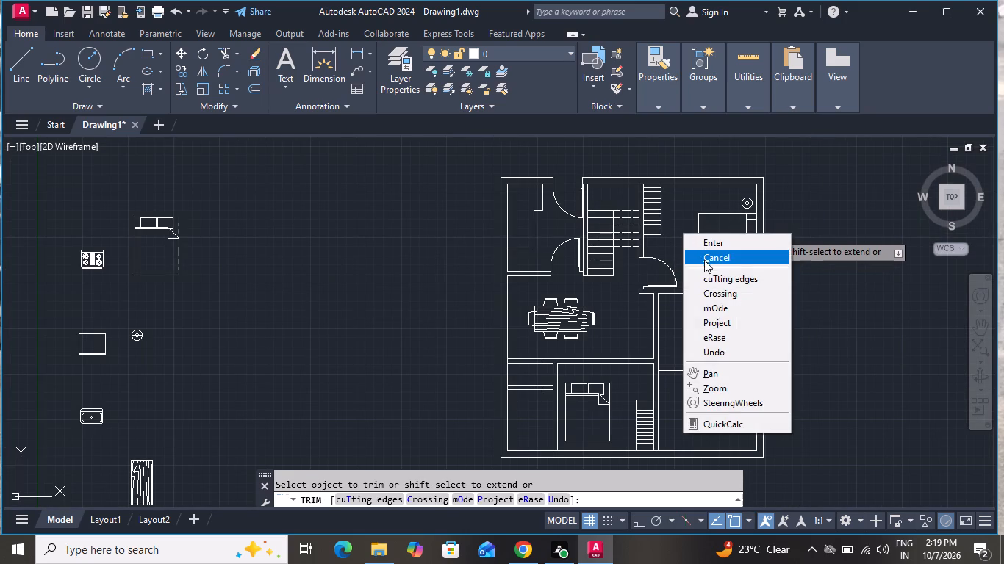
click(705, 261)
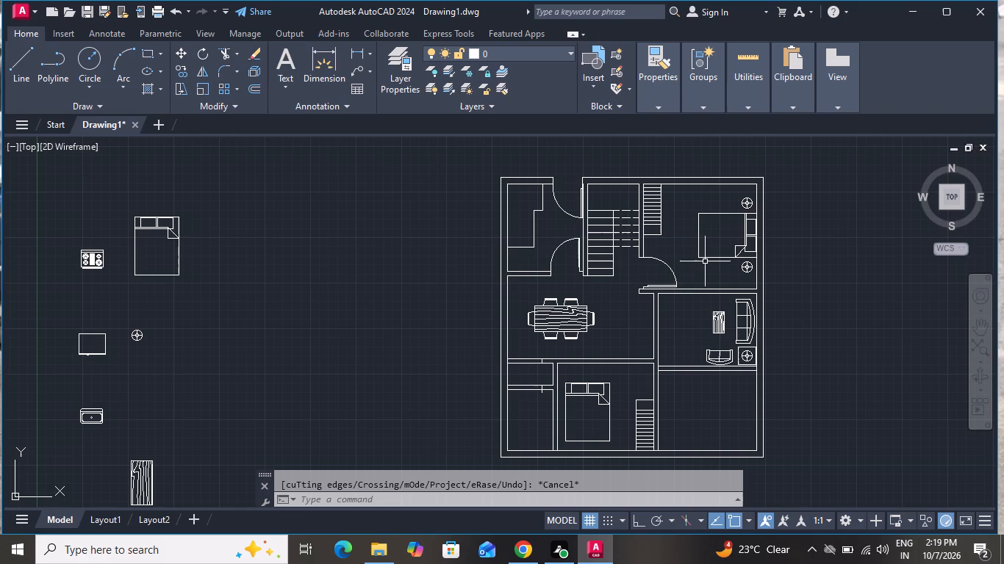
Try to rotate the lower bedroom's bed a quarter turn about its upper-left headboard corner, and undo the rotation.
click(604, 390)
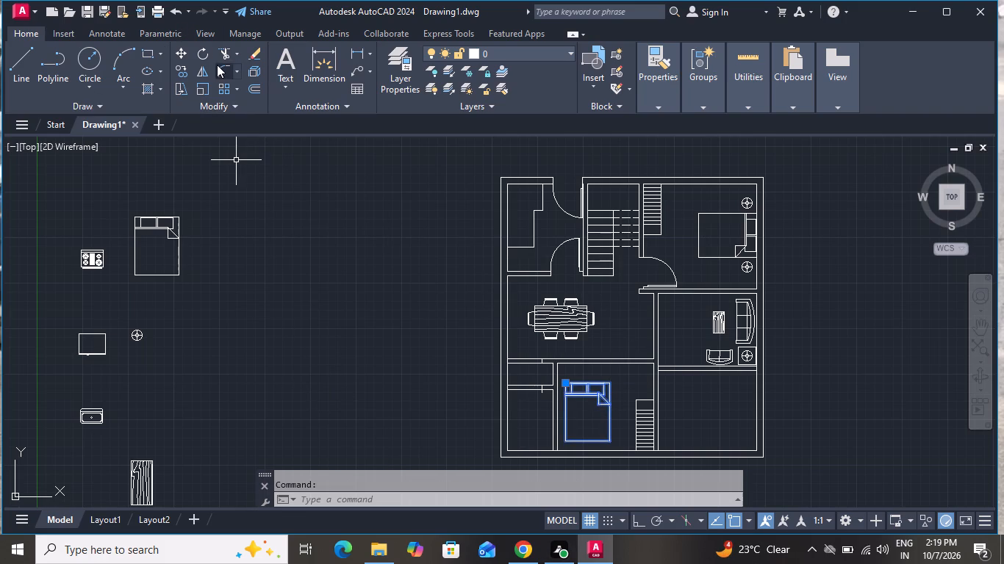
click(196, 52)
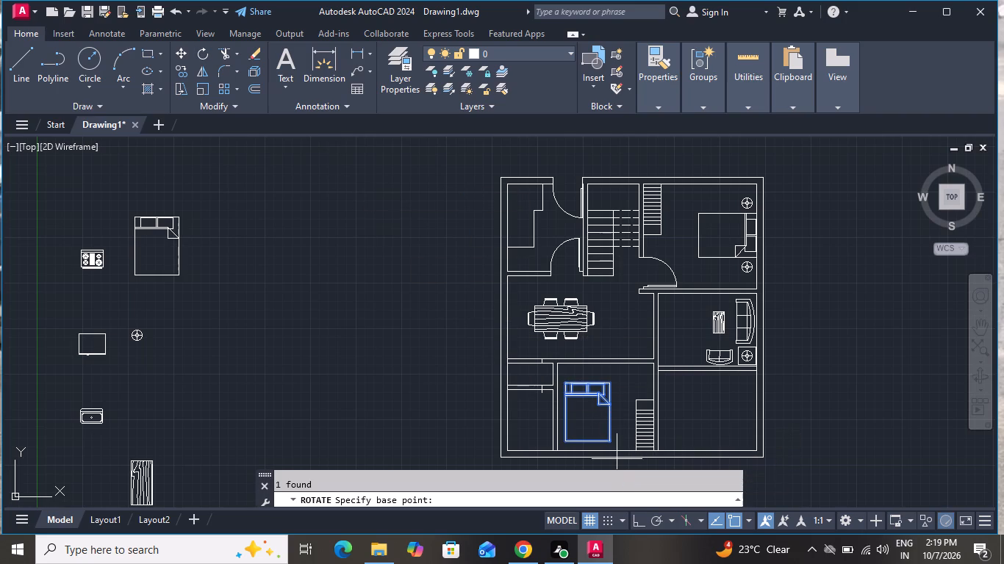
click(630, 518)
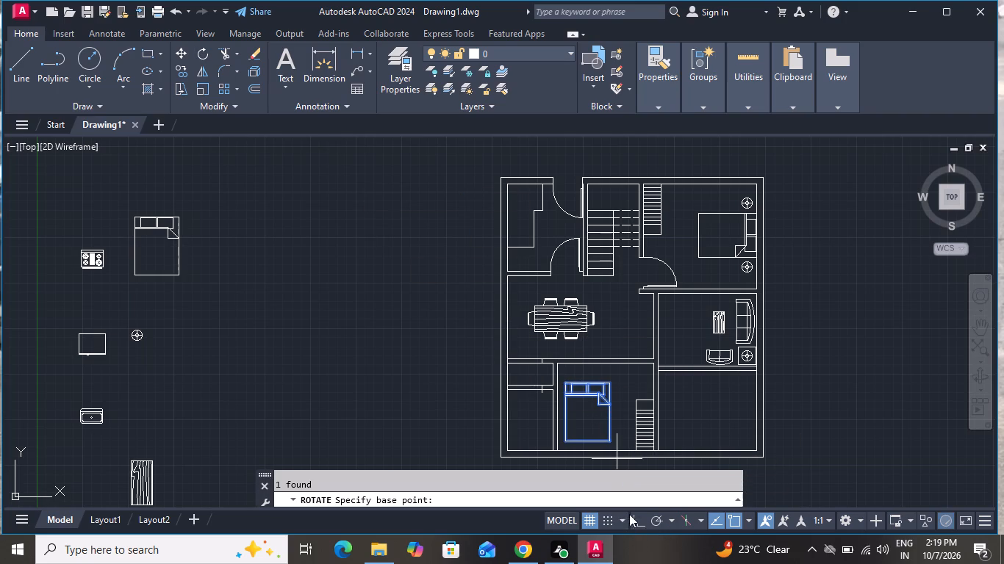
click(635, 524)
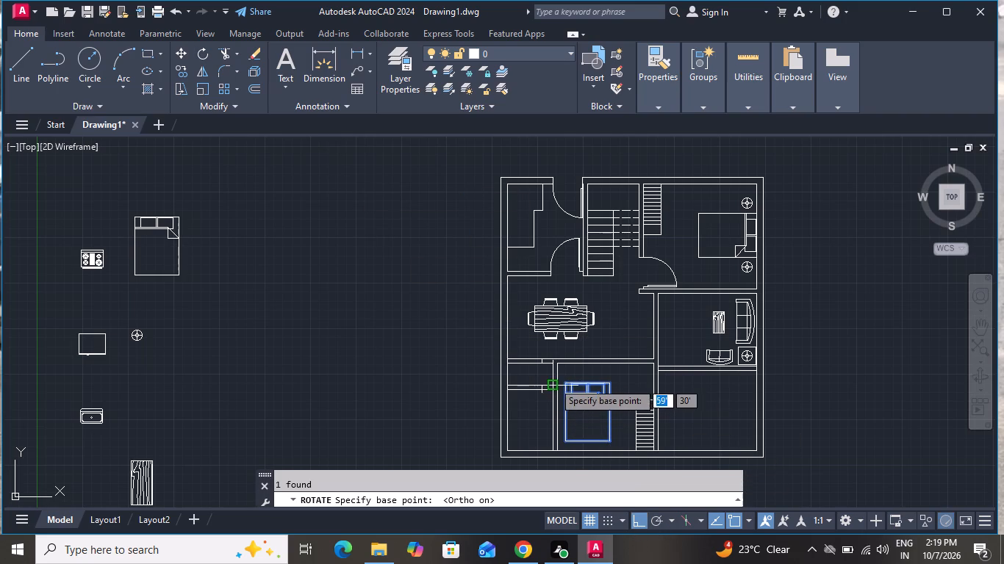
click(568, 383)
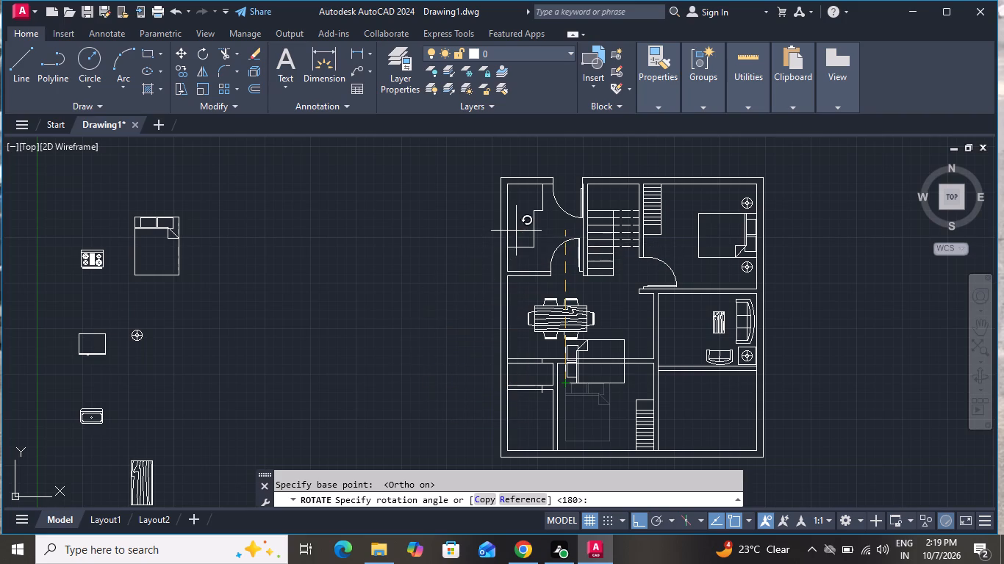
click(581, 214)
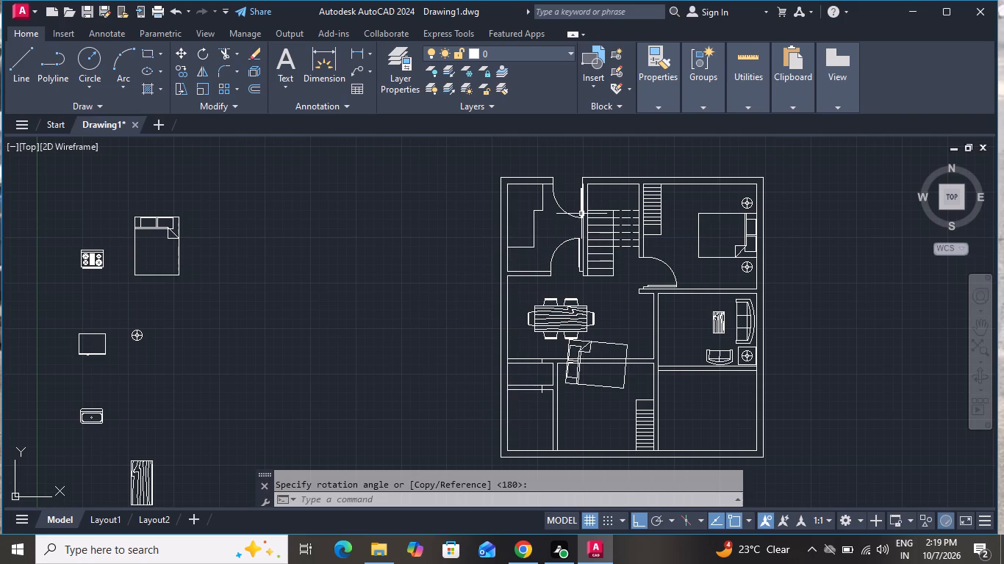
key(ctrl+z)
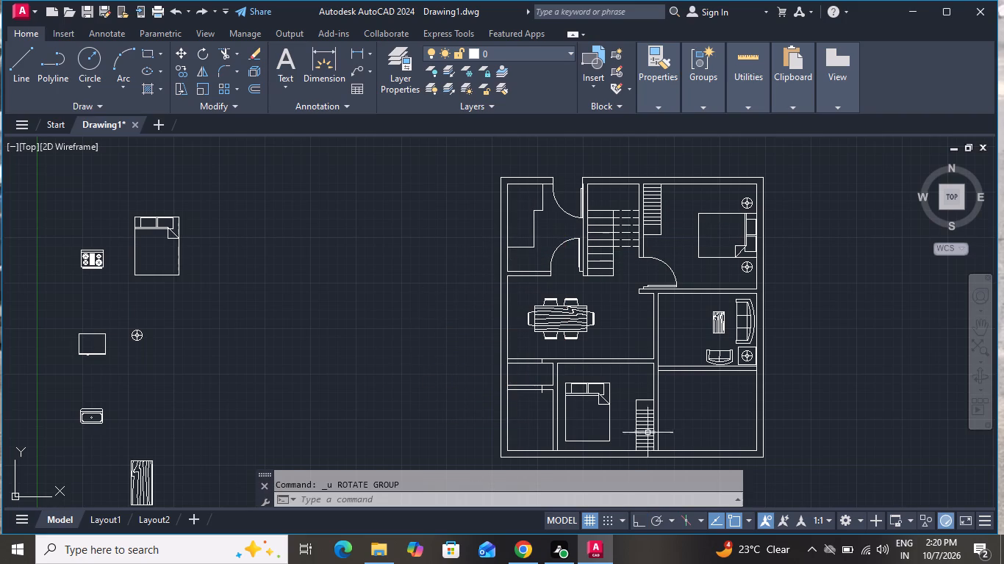
With Ortho on, rotate the lower bedroom's bed 90° about its upper-left headboard corner so the headboard faces left.
click(609, 396)
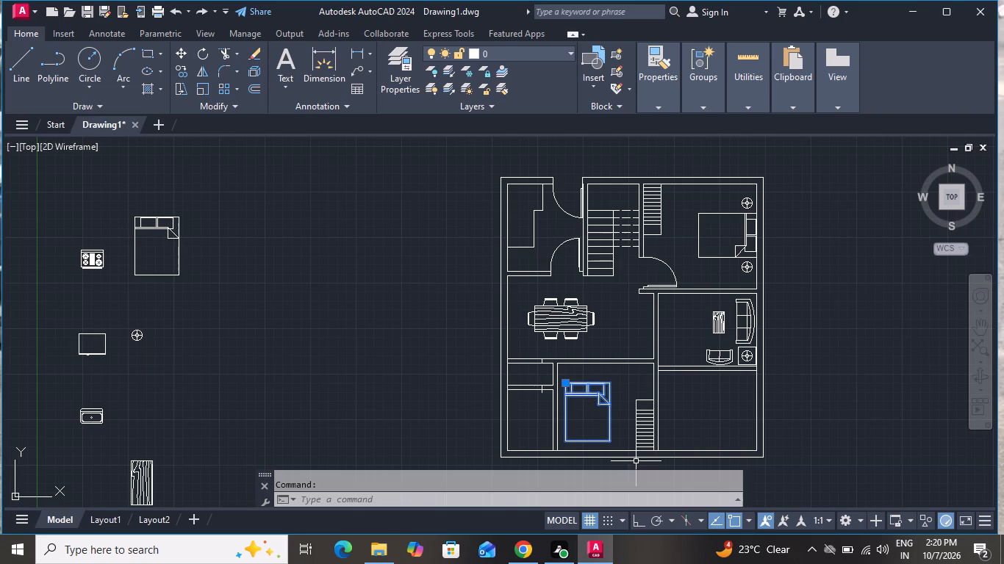
click(637, 527)
click(208, 58)
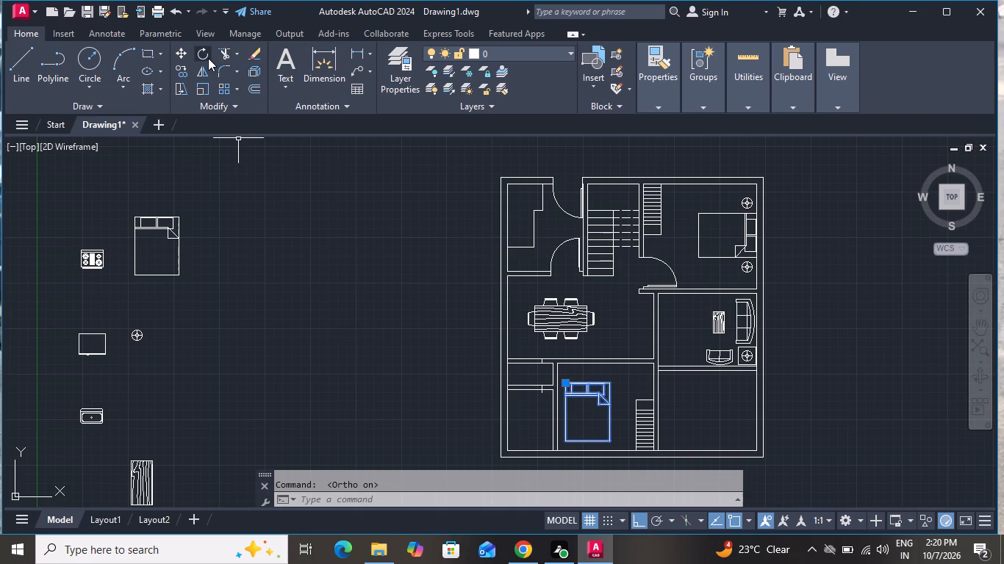
click(563, 385)
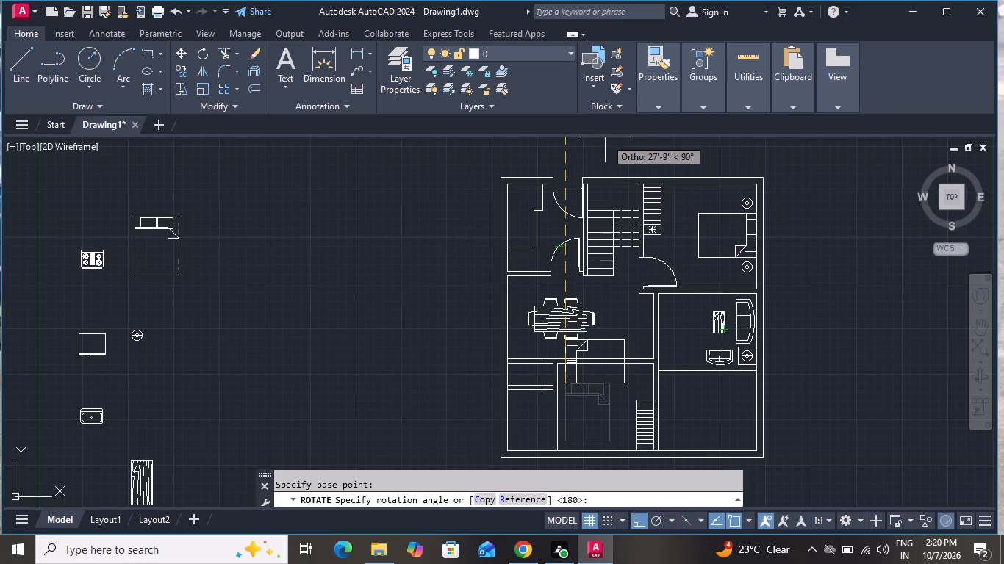
click(576, 129)
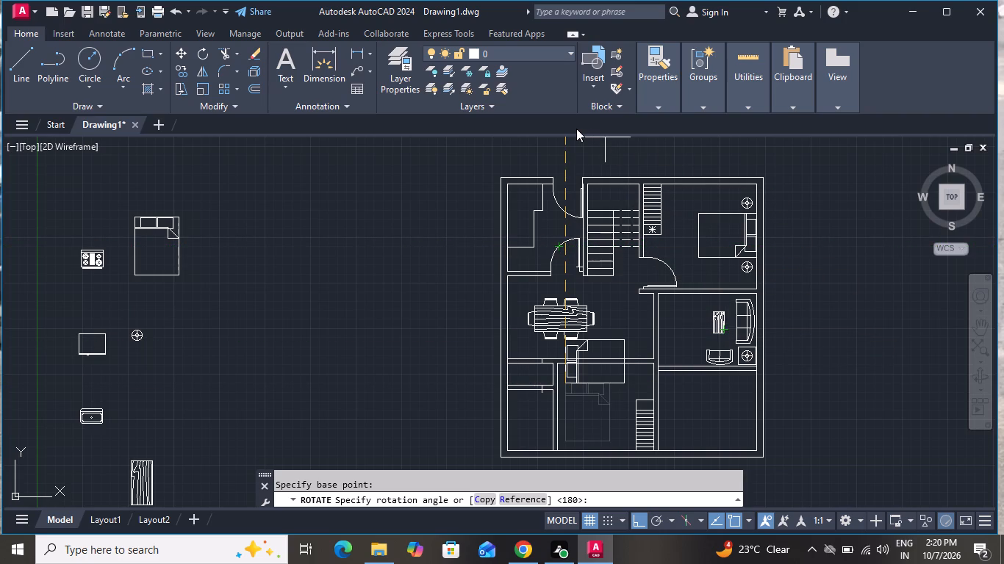
click(573, 148)
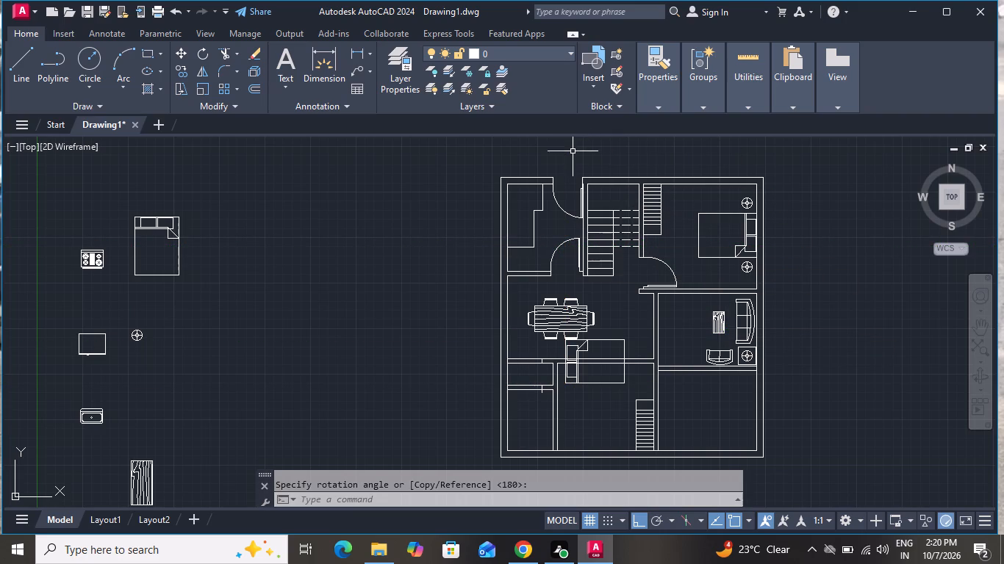
With Ortho off, move the bed by its lower headboard corner onto the lower bedroom's left wall, about 1' left and 5'-2" down.
click(612, 341)
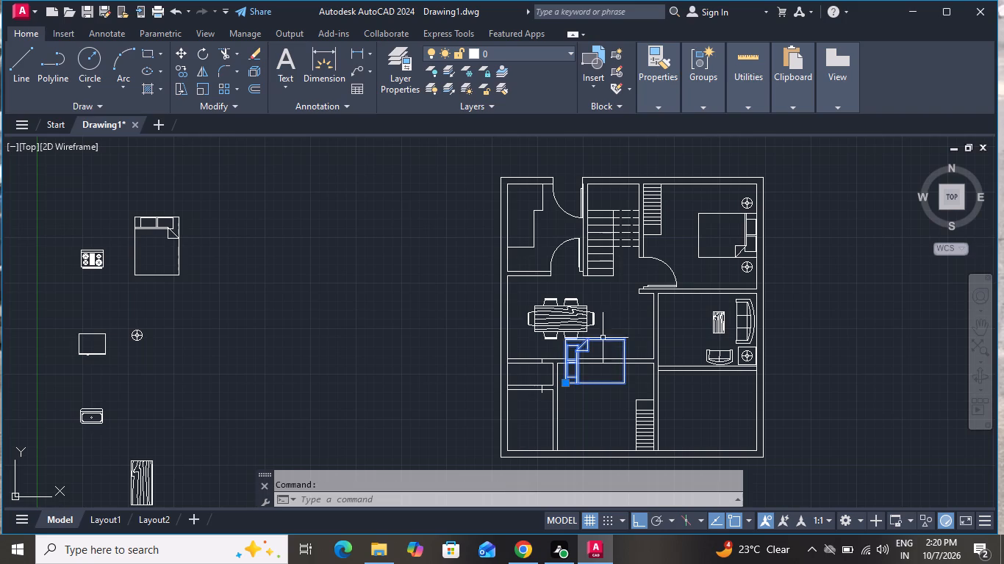
click(176, 48)
click(642, 520)
scroll(581, 413, up, 2)
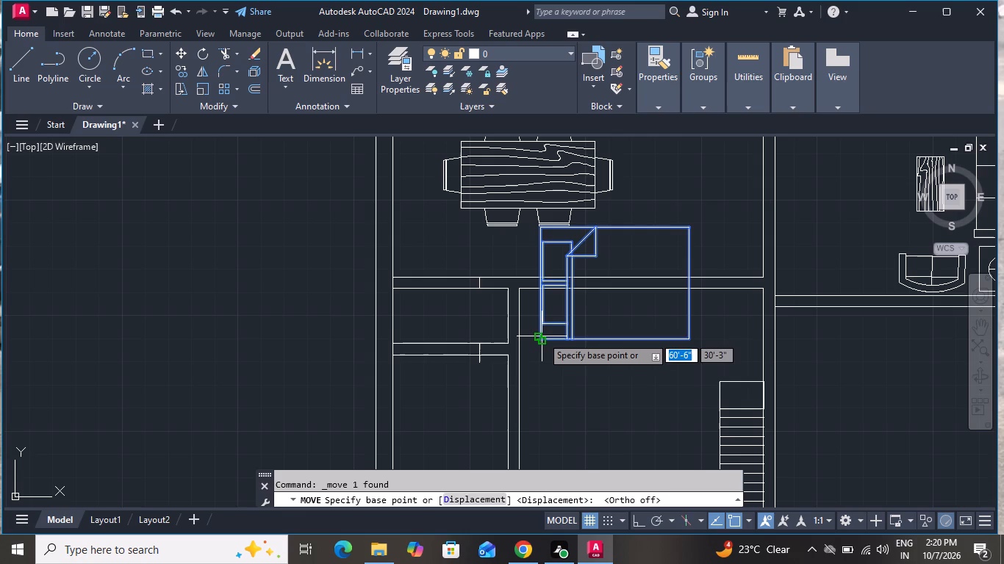
click(542, 336)
scroll(565, 414, down, 2)
scroll(565, 414, up, 1)
scroll(565, 414, down, 1)
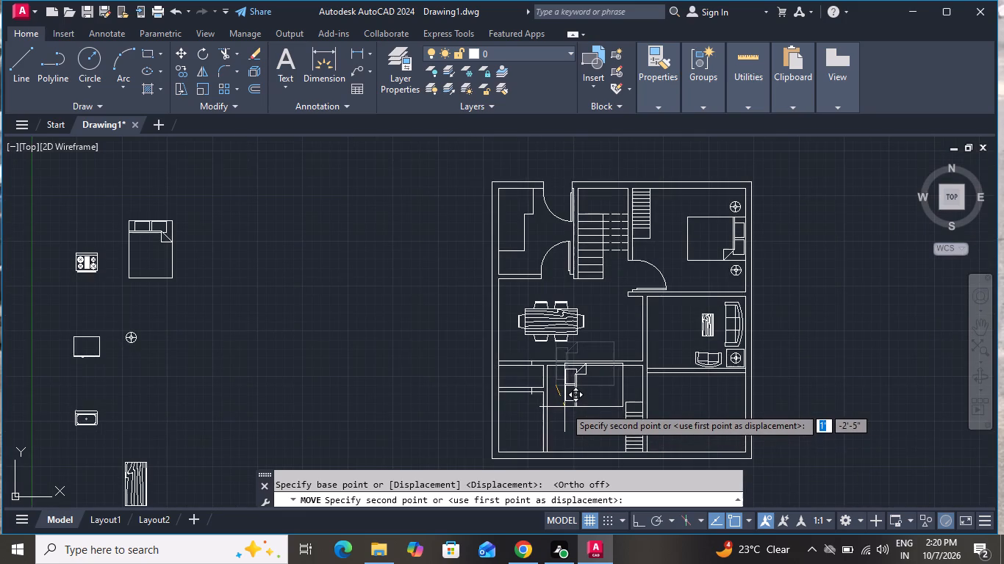
scroll(551, 450, up, 3)
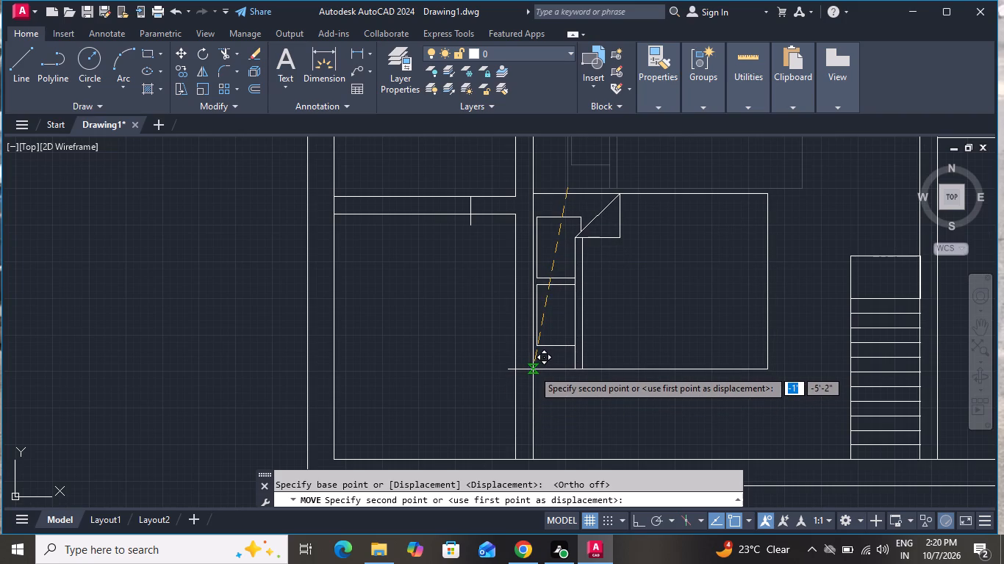
click(533, 369)
Copy the round lamp symbol from the loose furniture twice into the lower bedroom, below and above the bed's headboard end.
scroll(568, 416, down, 1)
scroll(568, 416, up, 1)
scroll(568, 416, down, 1)
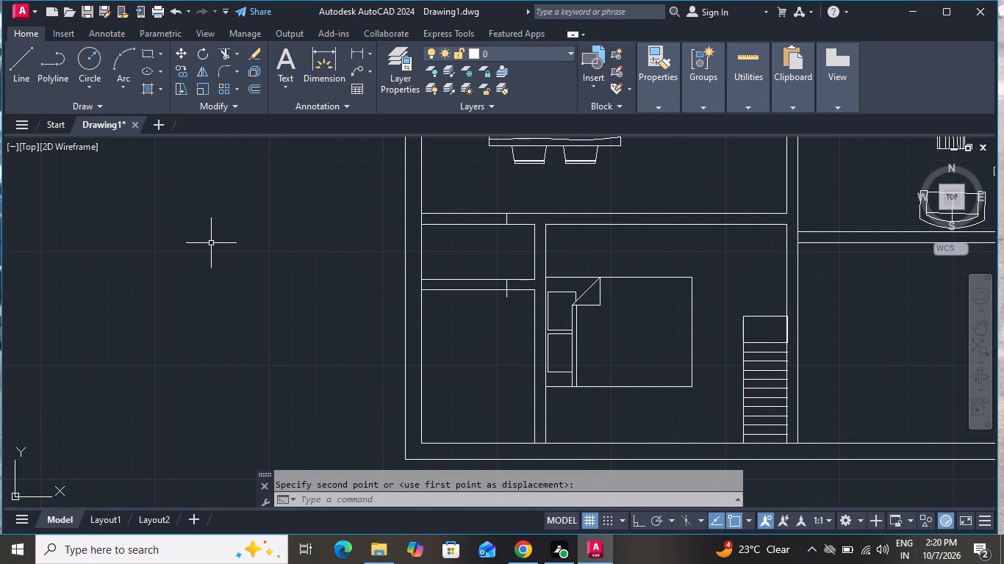
scroll(230, 260, down, 2)
scroll(232, 264, up, 1)
scroll(233, 264, down, 1)
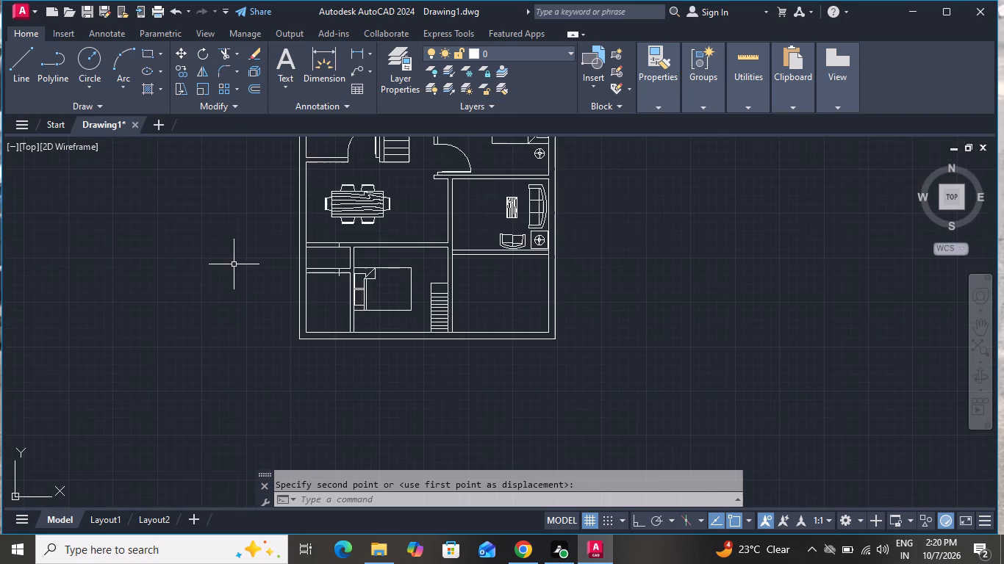
scroll(235, 264, down, 1)
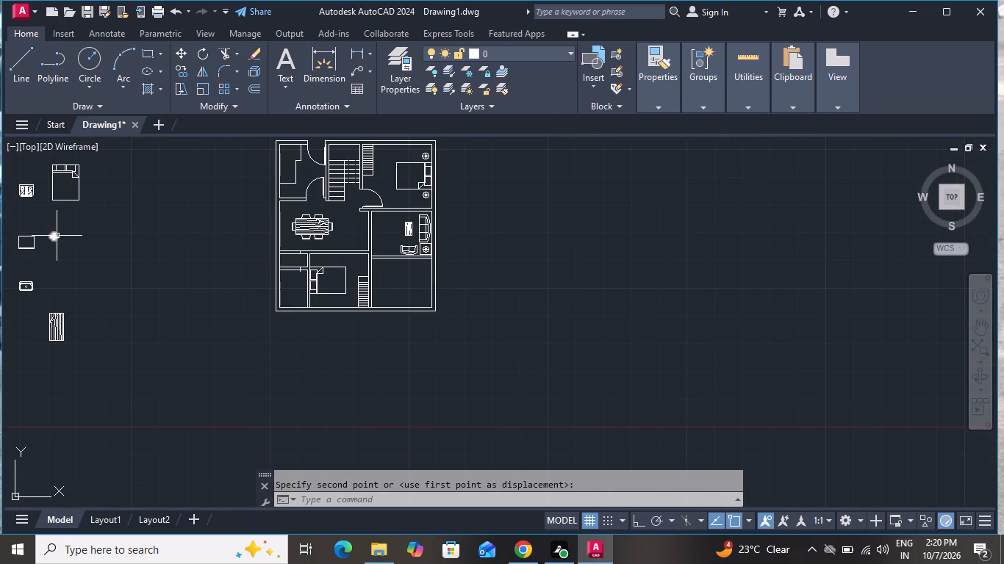
click(58, 234)
click(176, 67)
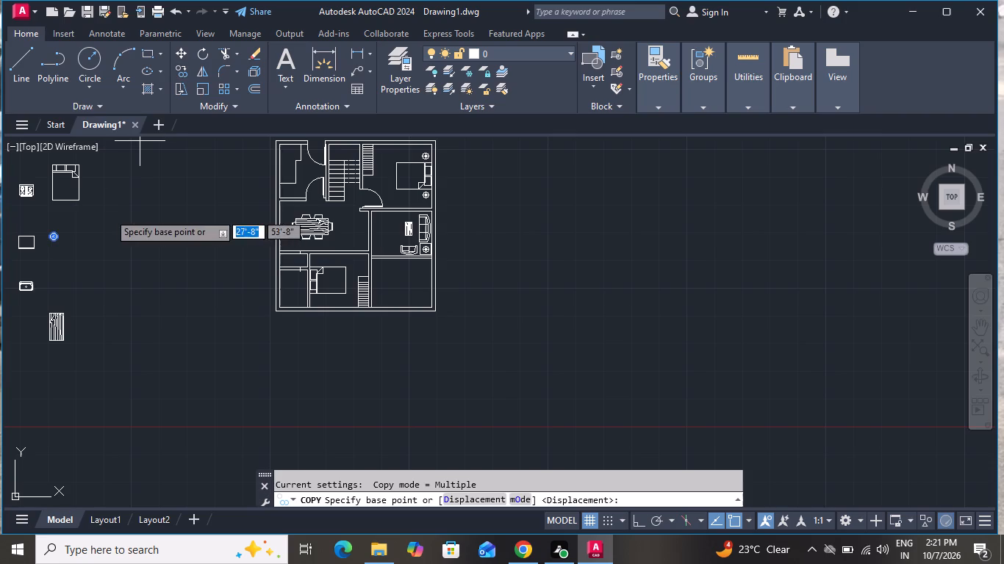
click(42, 232)
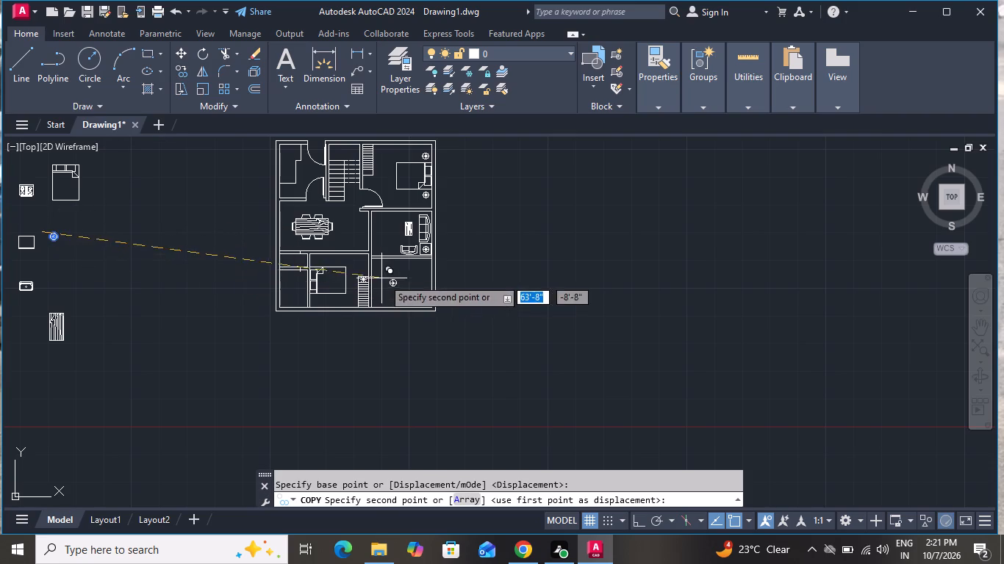
scroll(385, 288, up, 1)
scroll(273, 326, up, 2)
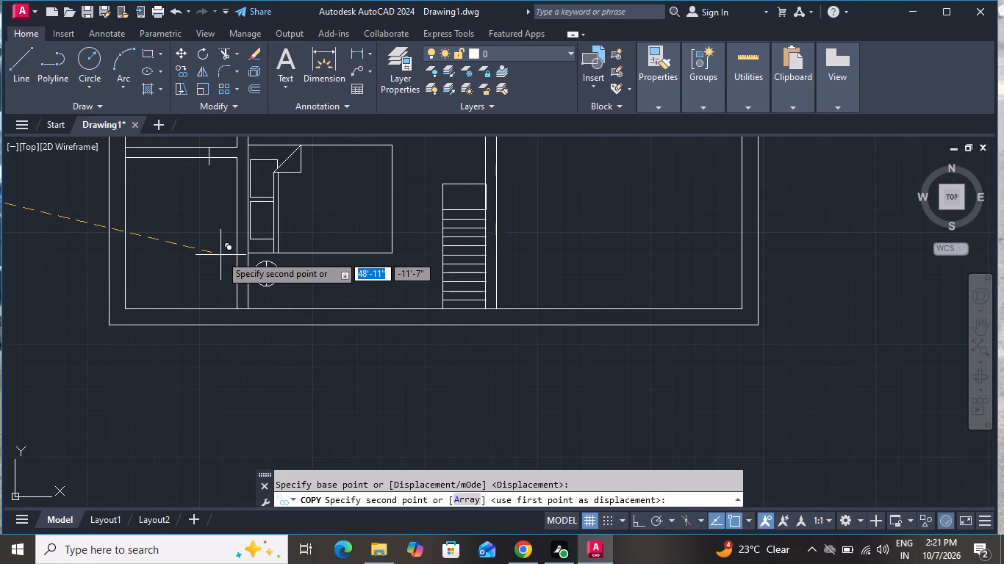
click(224, 258)
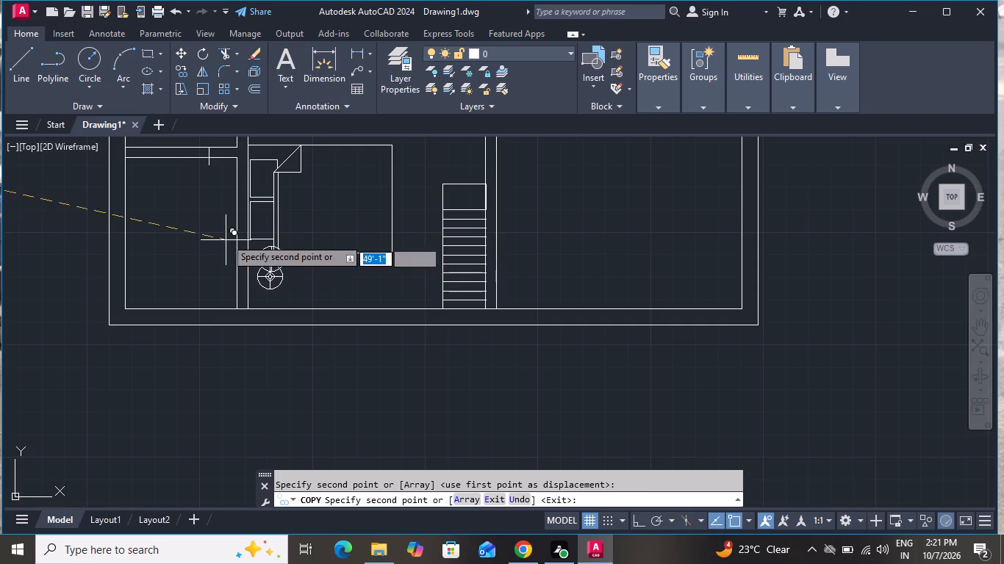
scroll(238, 227, down, 2)
scroll(248, 176, up, 3)
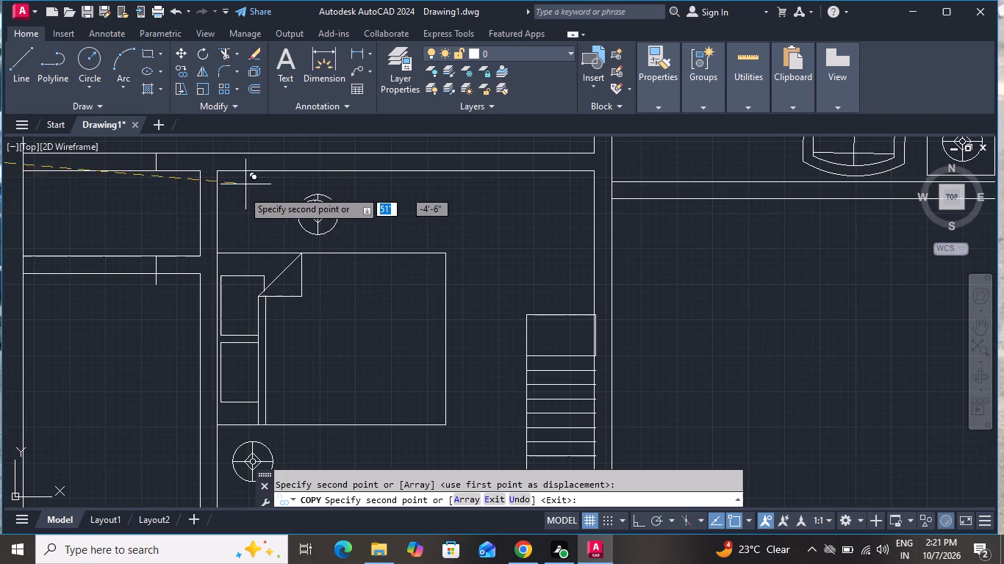
click(185, 179)
right_click(429, 219)
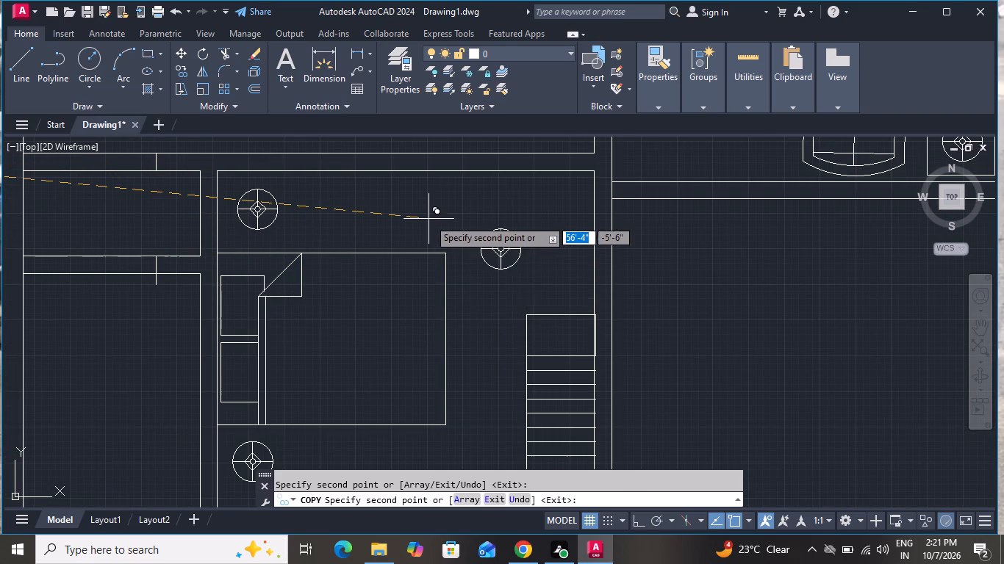
click(461, 248)
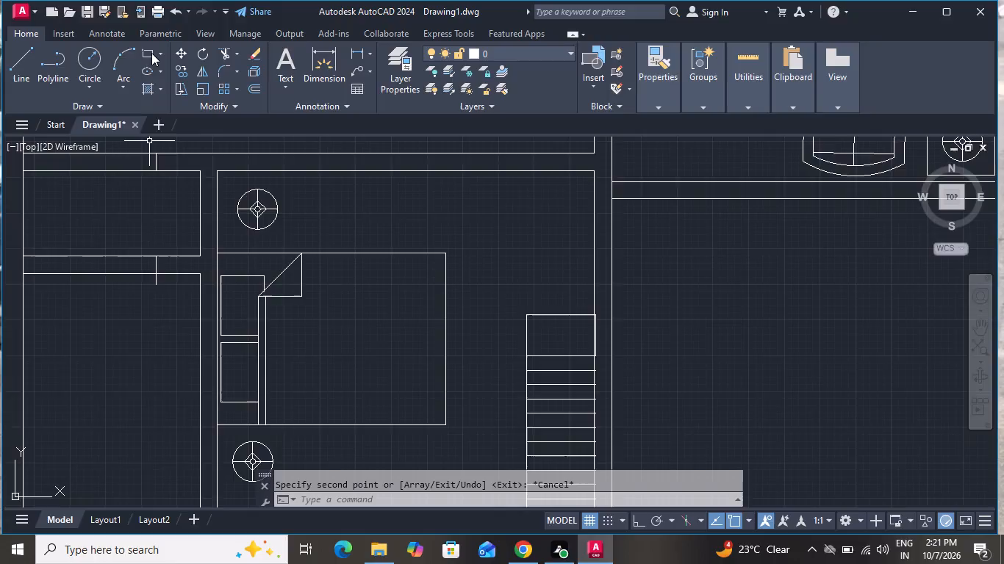
Draw a bedside table rectangle of about 1'-6" by 1'-6" around the lamp above the lower bedroom's bed.
click(151, 54)
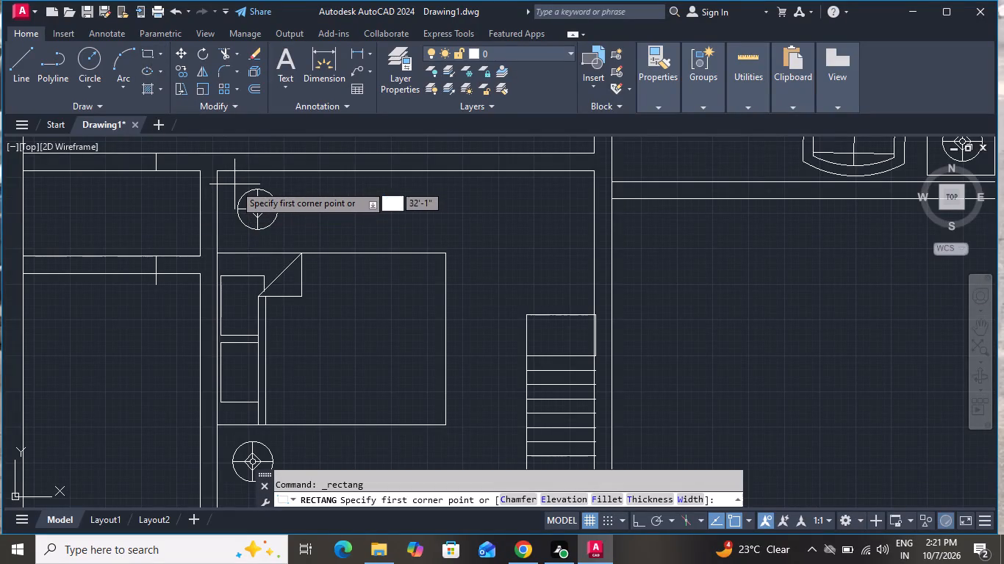
click(232, 184)
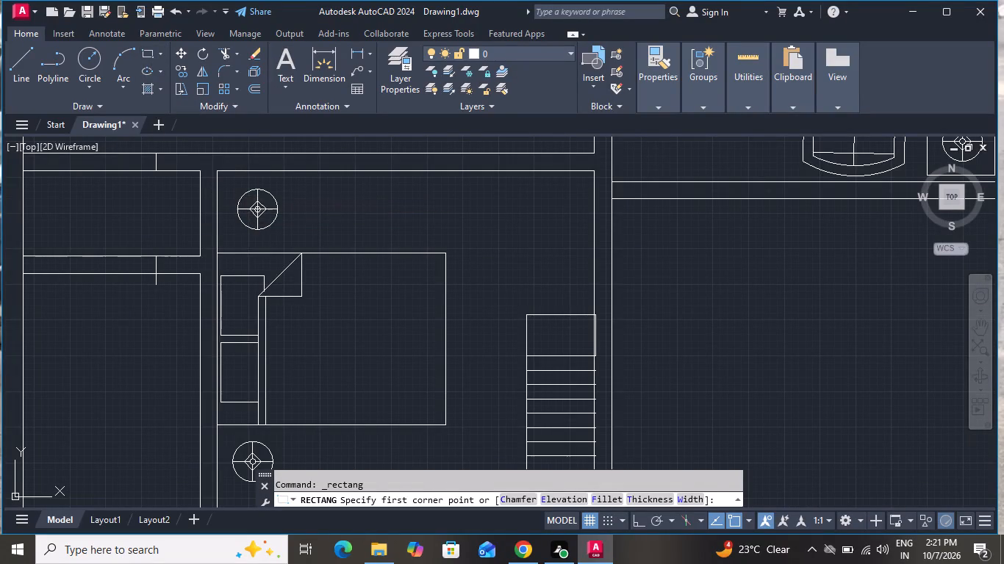
click(284, 236)
Draw a roughly square bedside table rectangle around the lamp below the lower bedroom's bed.
scroll(467, 329, down, 2)
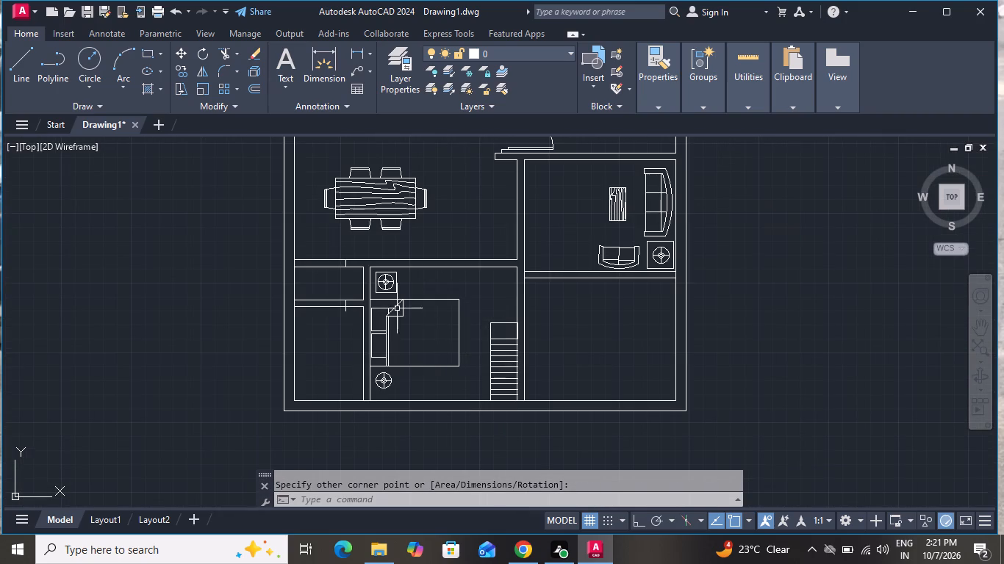
click(151, 53)
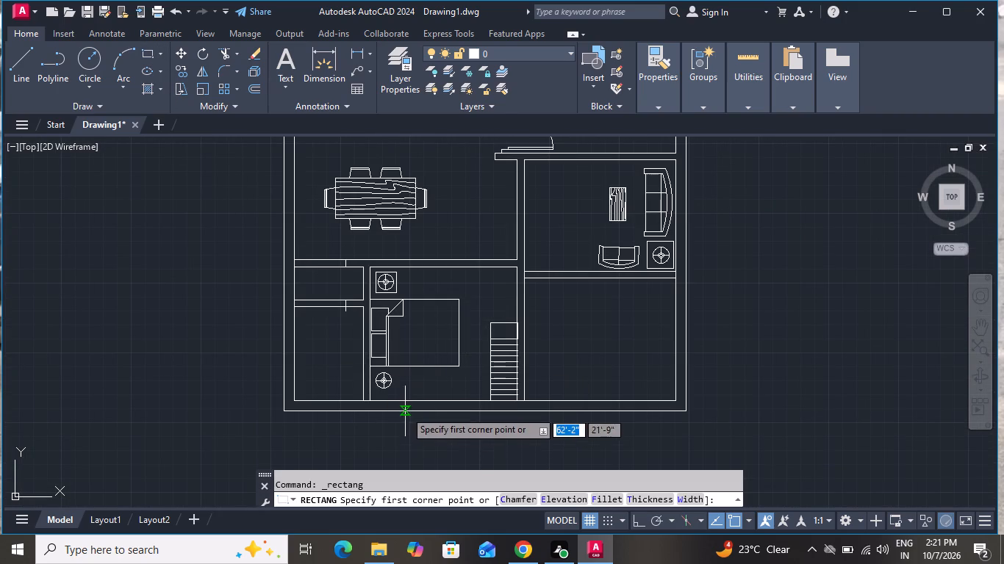
scroll(404, 411, up, 2)
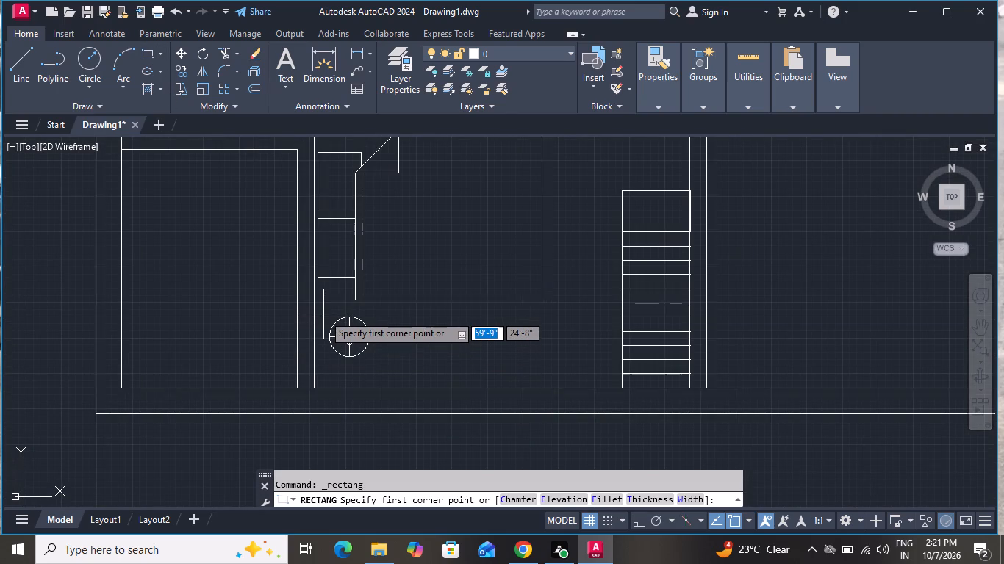
click(323, 314)
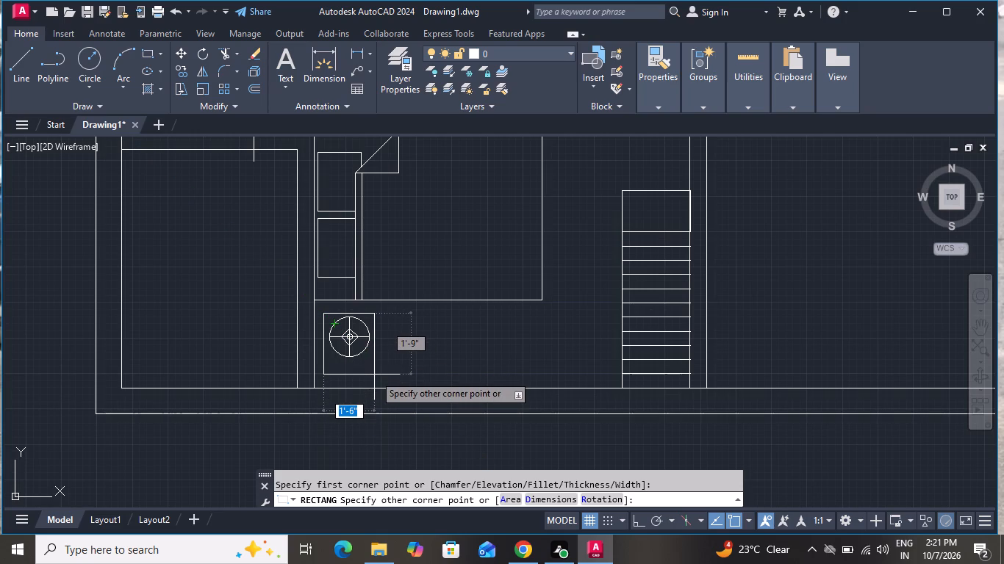
click(373, 368)
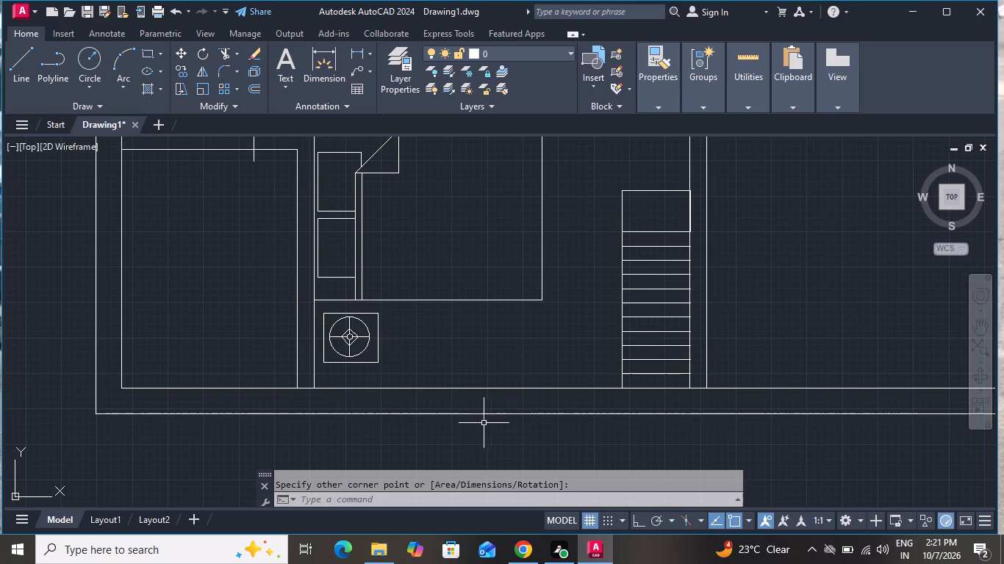
scroll(493, 424, down, 3)
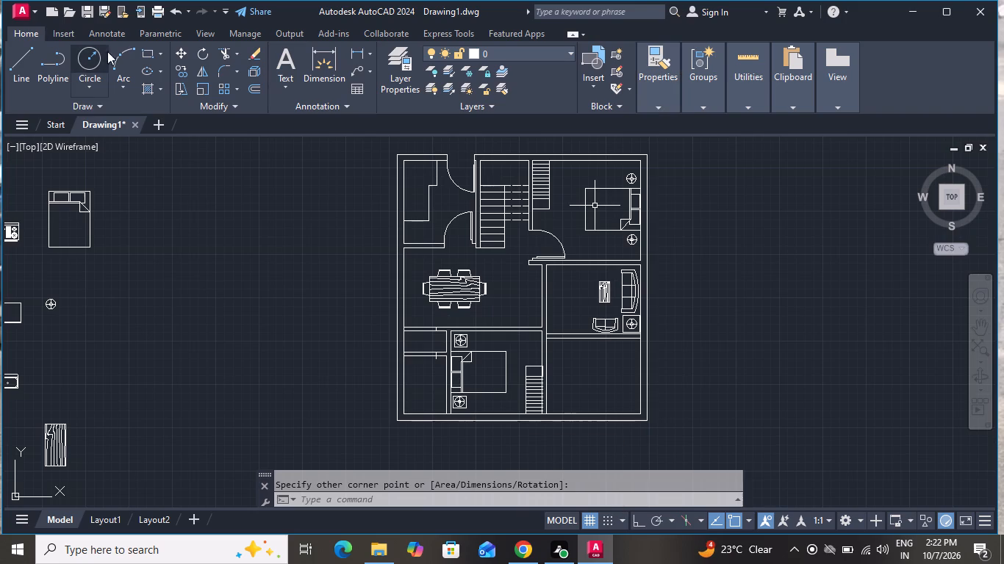
Draw a bedside table rectangle of about 1'-6" by 1'-9" around the lamp above the upper right bedroom's bed.
click(147, 57)
scroll(637, 164, up, 4)
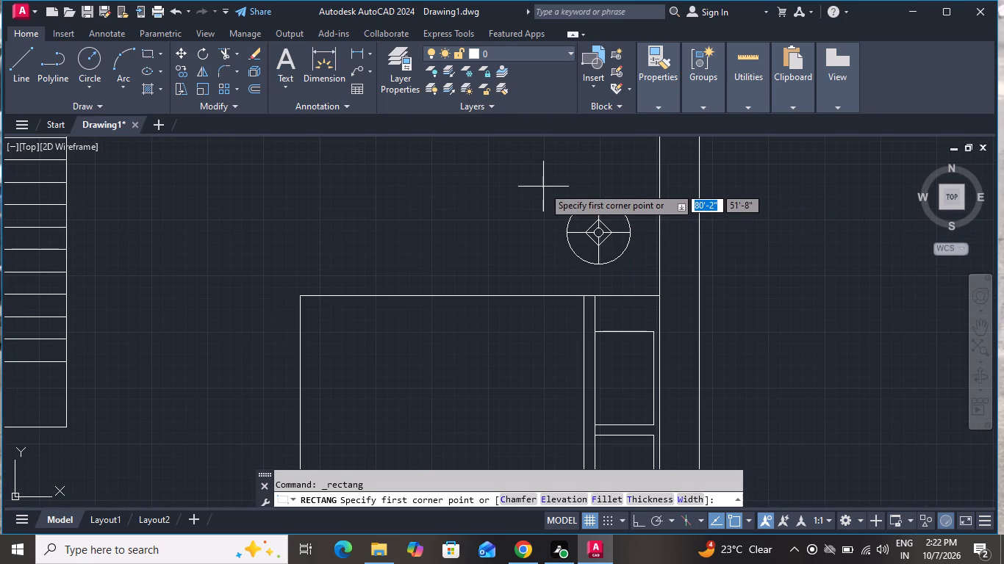
click(557, 184)
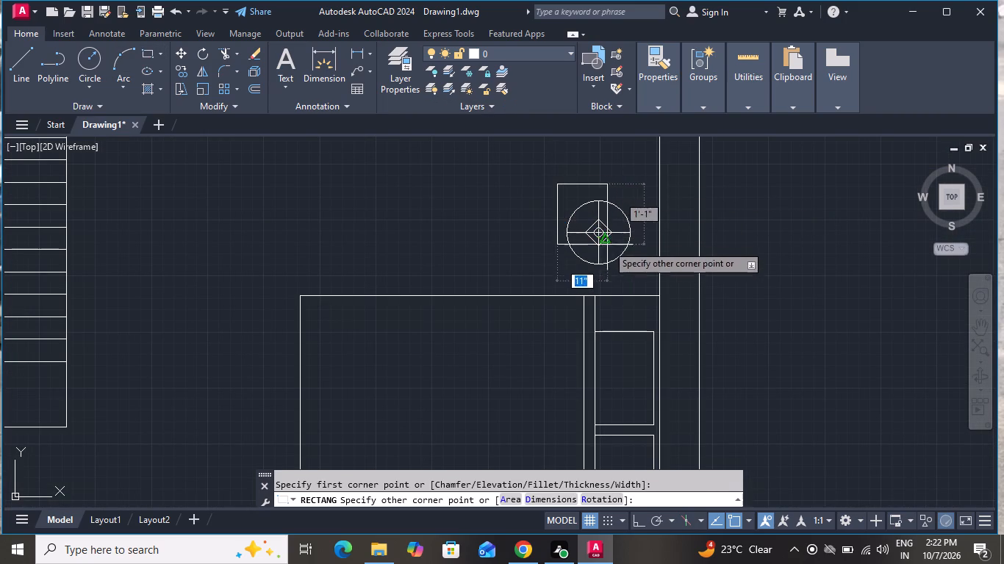
click(641, 278)
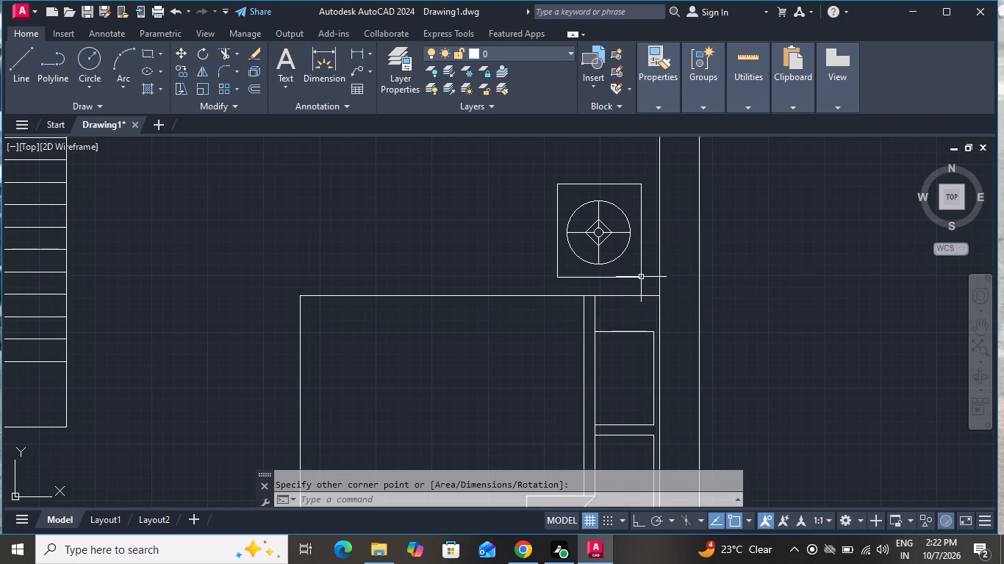
Draw a bedside table rectangle of about 1'-4" by 1'-7" around the lamp below the upper right bedroom's bed.
click(151, 50)
scroll(453, 167, down, 3)
scroll(488, 280, up, 1)
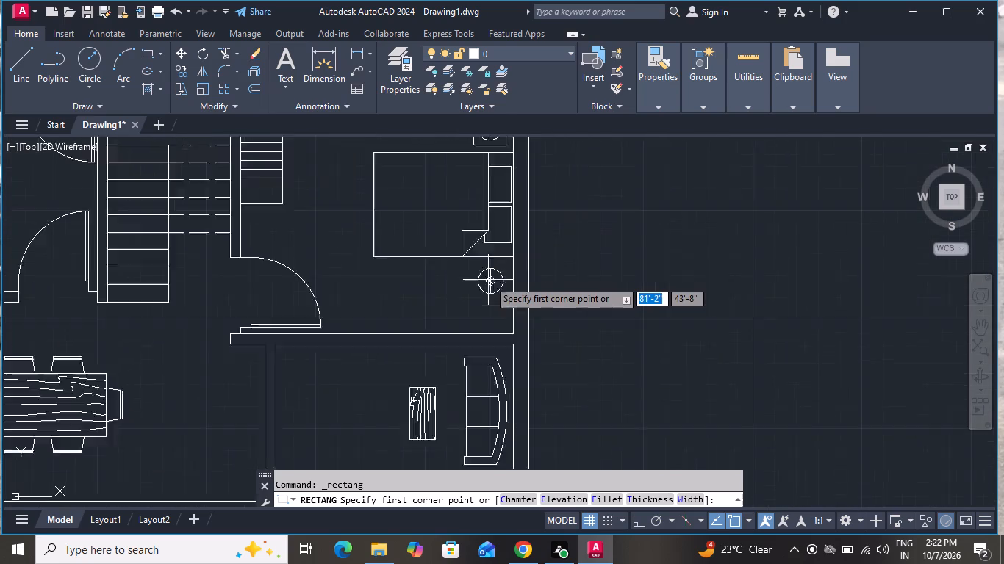
scroll(488, 280, up, 2)
scroll(488, 280, down, 1)
scroll(469, 265, up, 4)
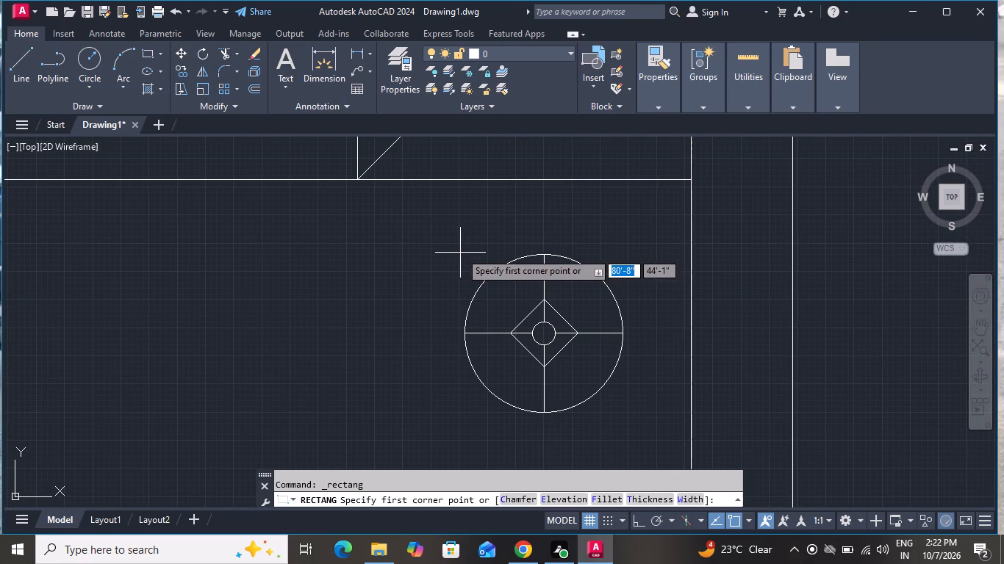
click(460, 218)
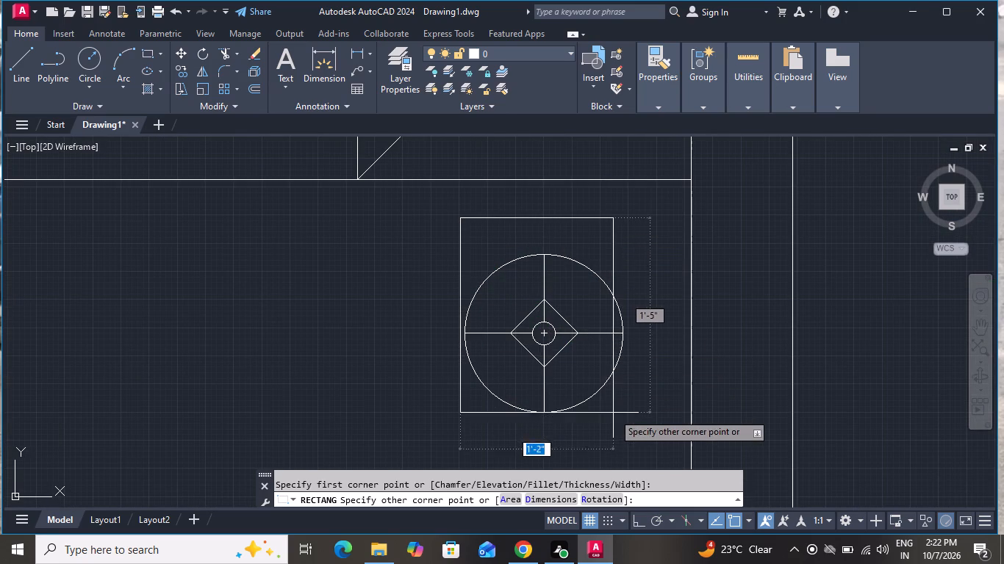
click(638, 443)
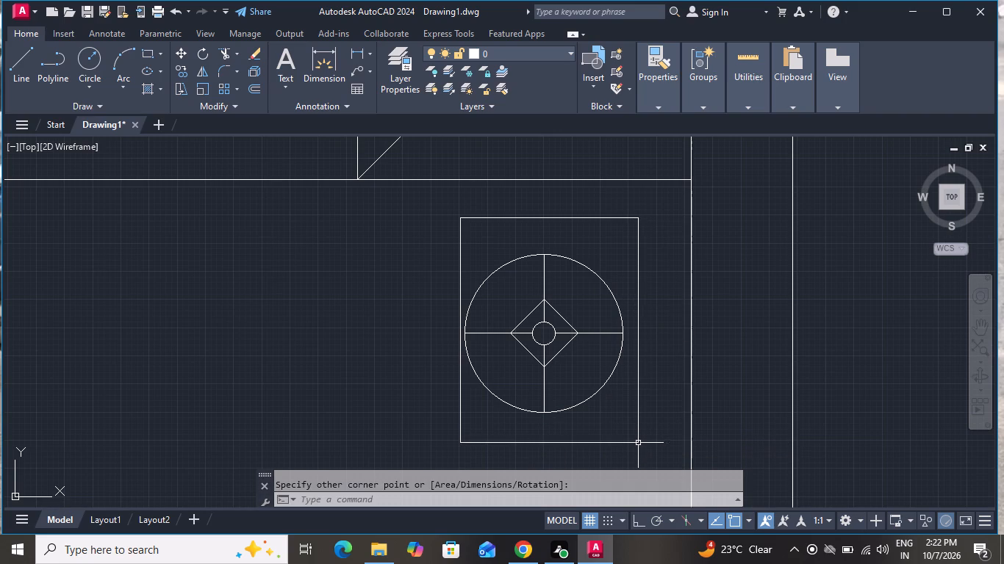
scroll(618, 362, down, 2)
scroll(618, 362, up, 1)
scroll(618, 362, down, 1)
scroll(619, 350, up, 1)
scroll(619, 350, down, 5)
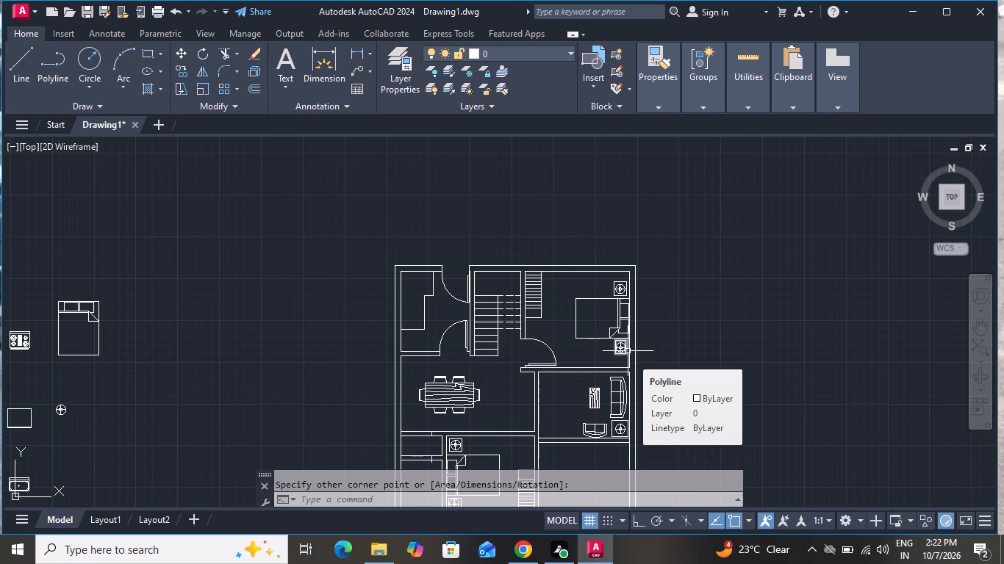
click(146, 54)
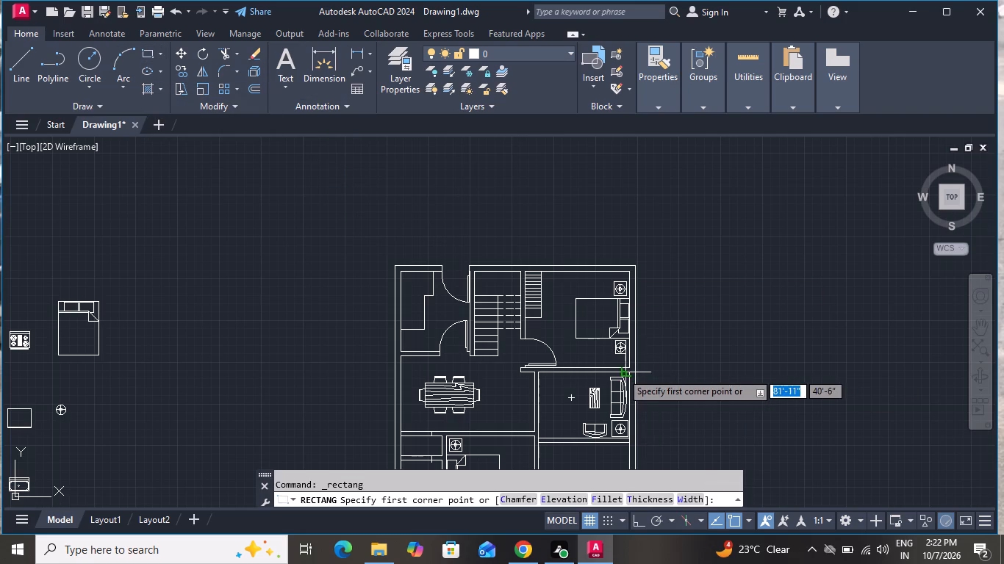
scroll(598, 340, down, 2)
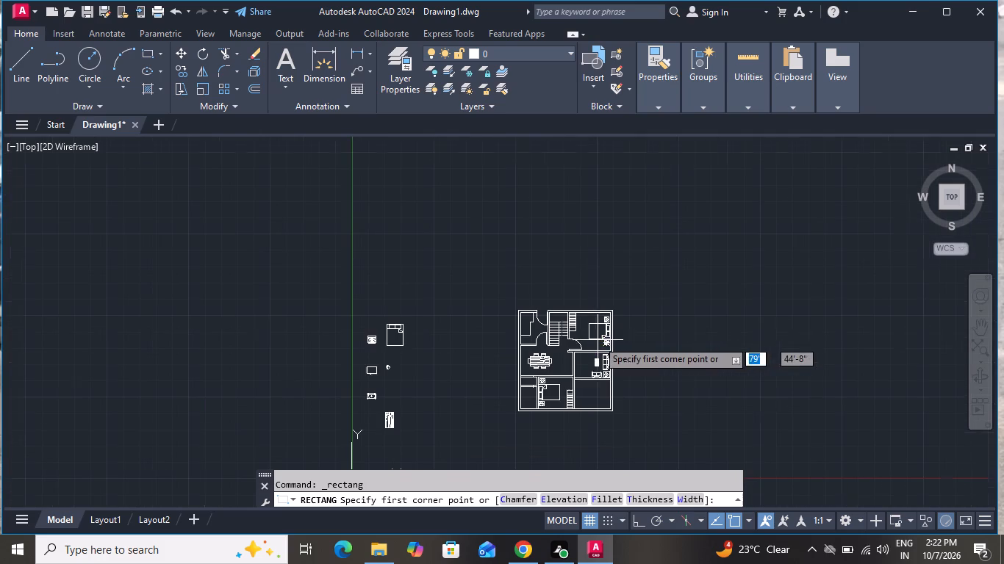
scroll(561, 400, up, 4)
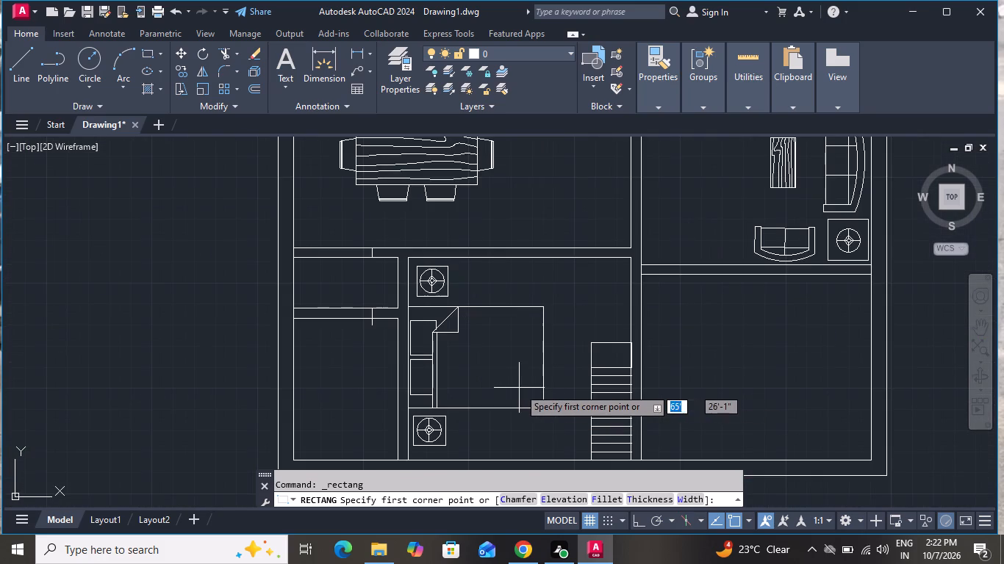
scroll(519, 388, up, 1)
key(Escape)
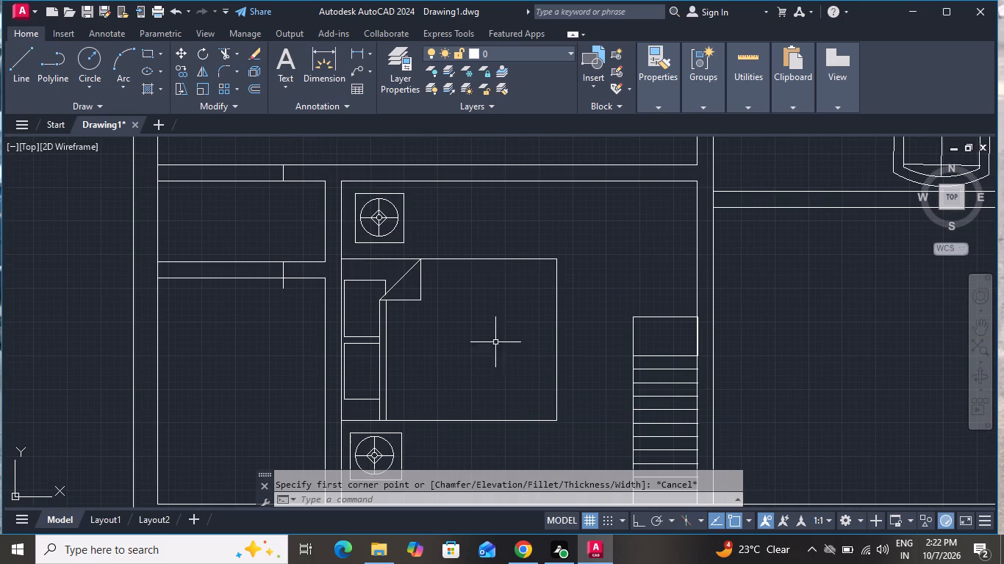
Outline an L-shaped rug from the lower bed's foot midpoint: about 1'-1" right, then with Ortho on 4' down, 3'-9" left, up to the bed.
click(21, 62)
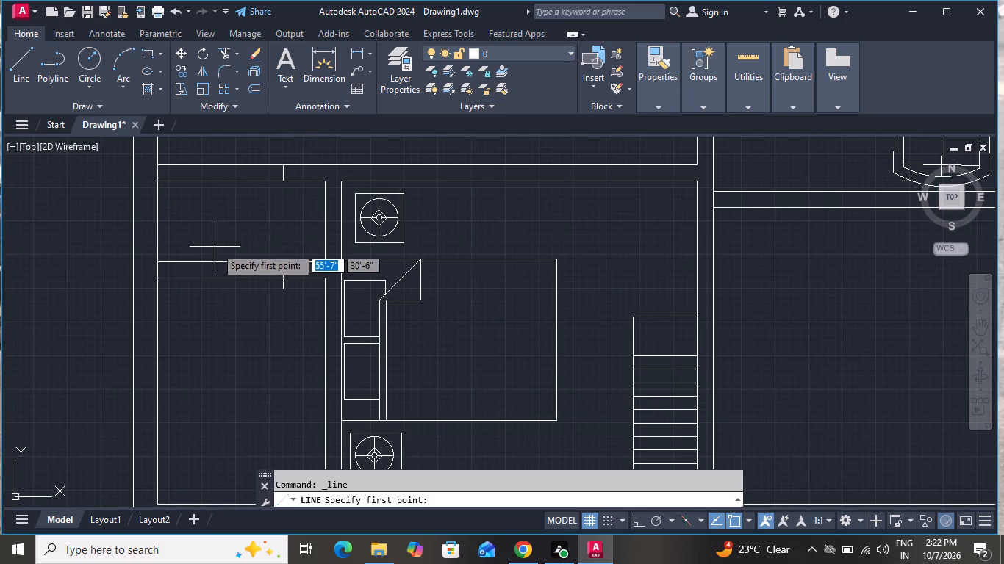
scroll(234, 277, up, 1)
scroll(429, 254, down, 1)
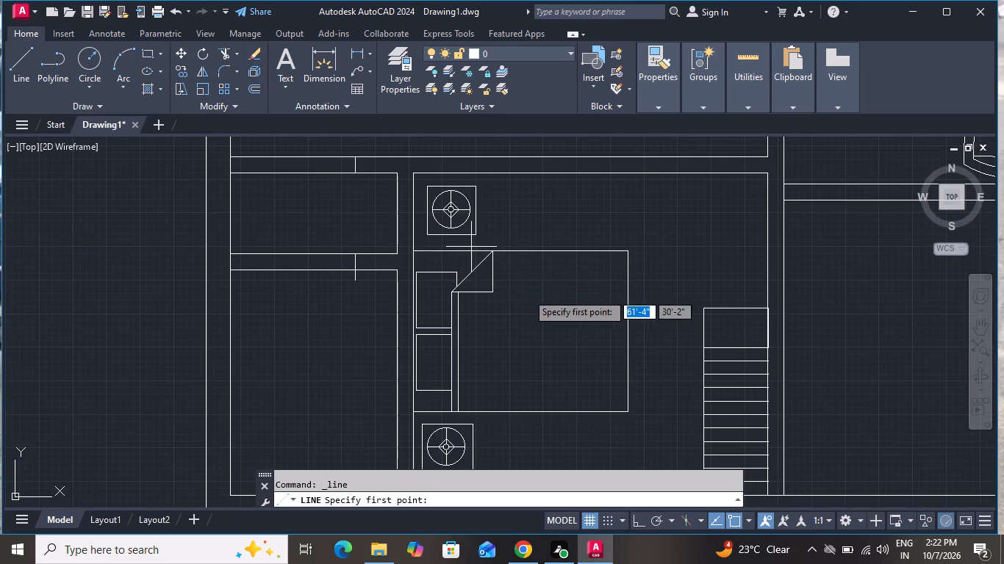
click(630, 333)
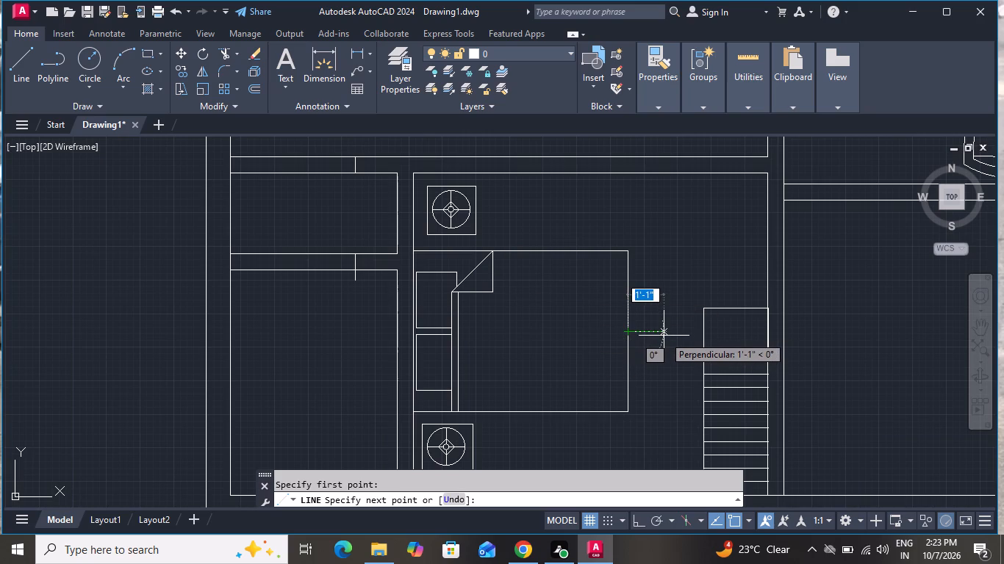
click(667, 333)
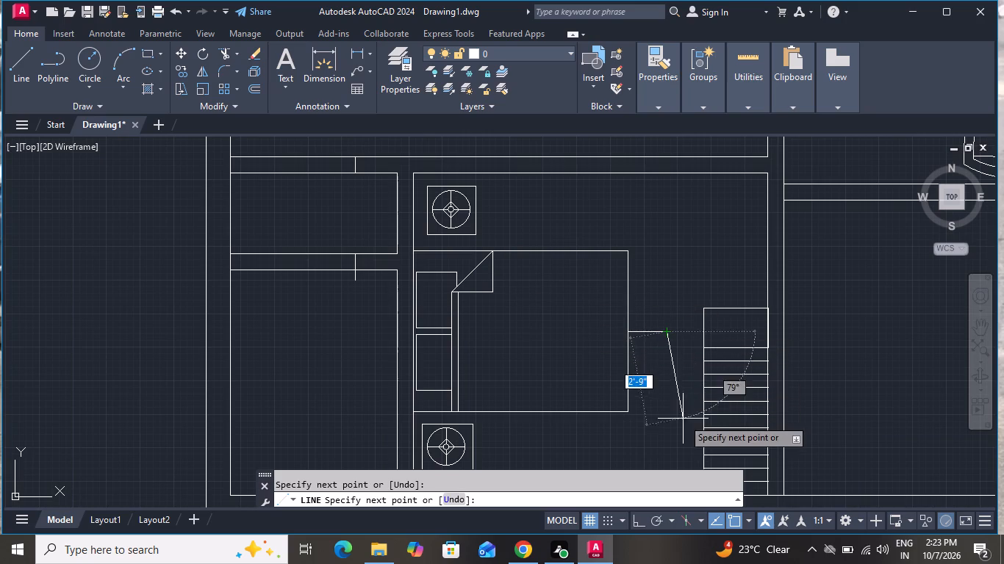
click(638, 517)
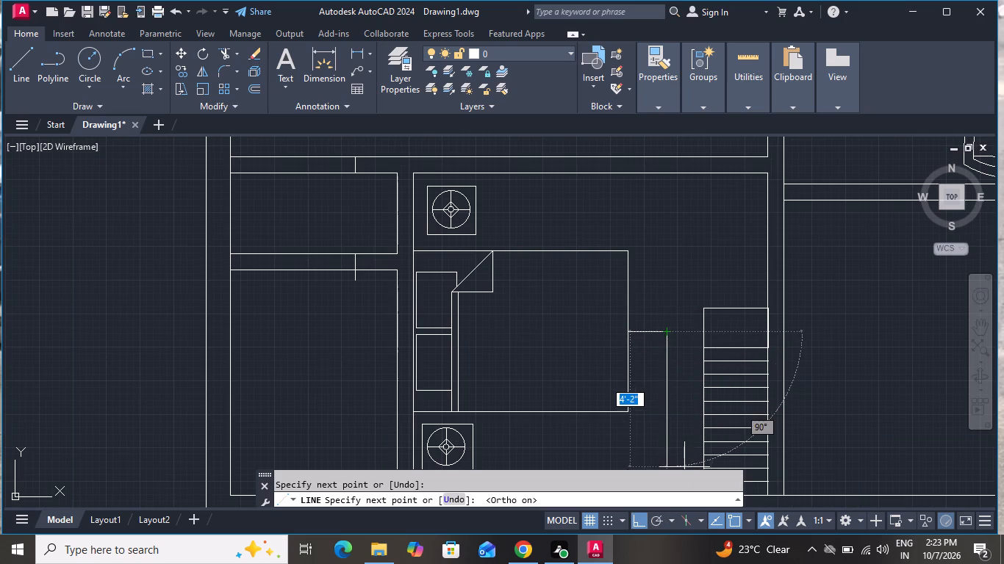
scroll(603, 338, down, 4)
scroll(607, 350, up, 4)
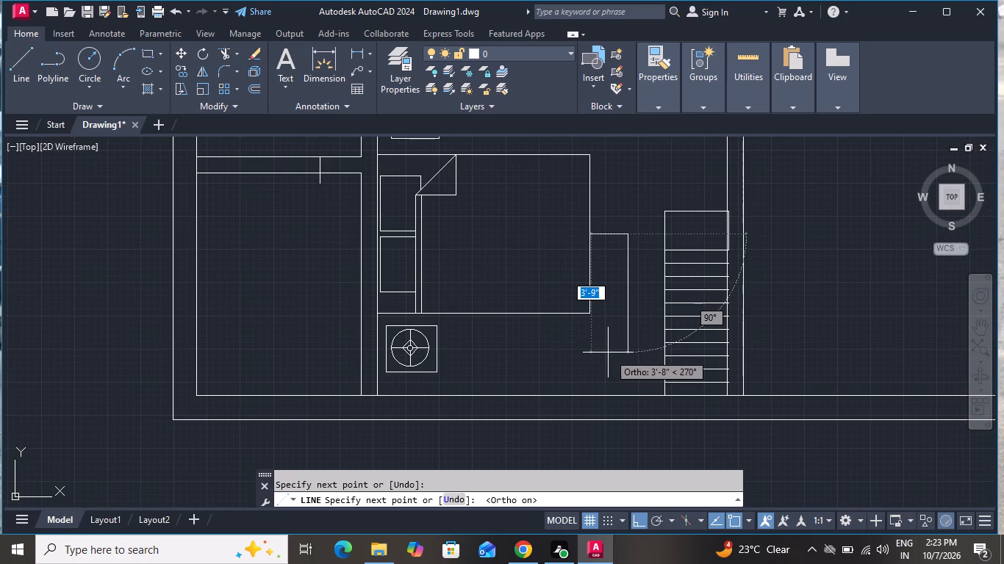
click(620, 362)
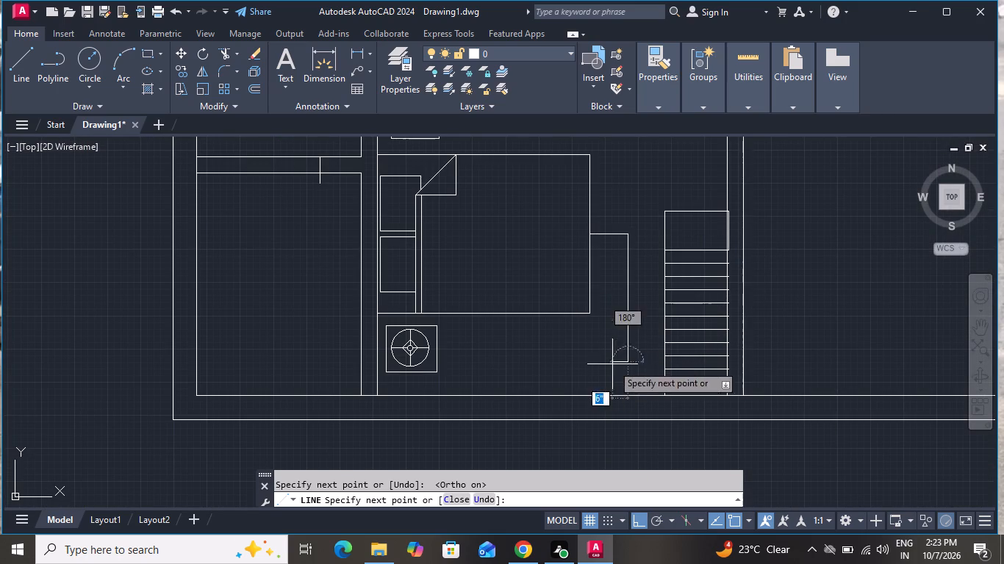
click(507, 369)
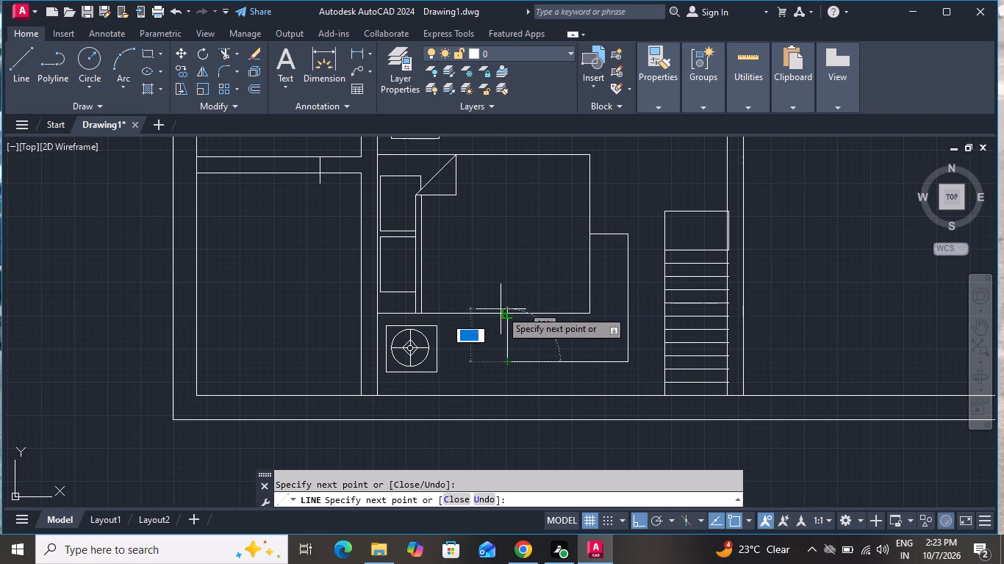
click(504, 313)
right_click(504, 313)
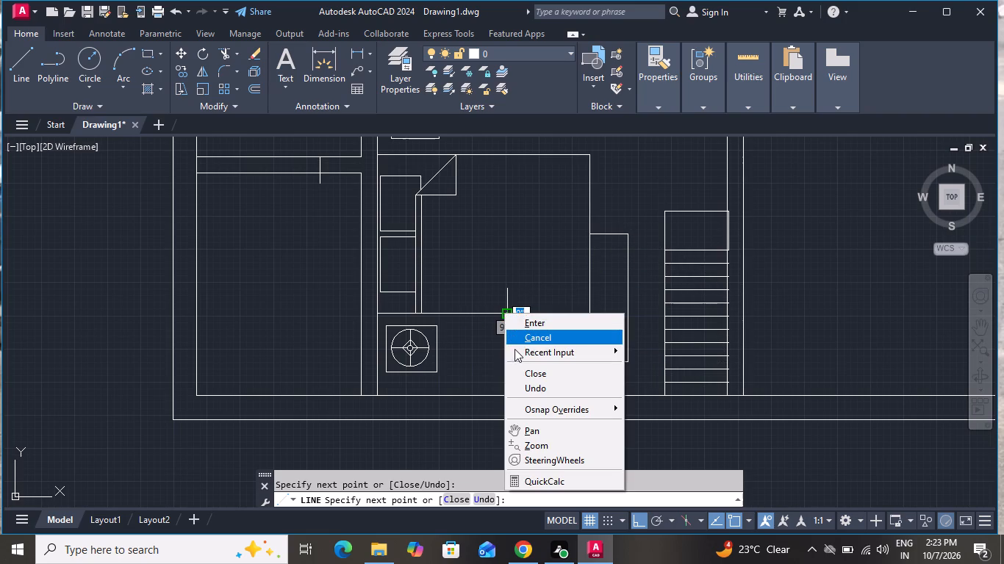
click(517, 336)
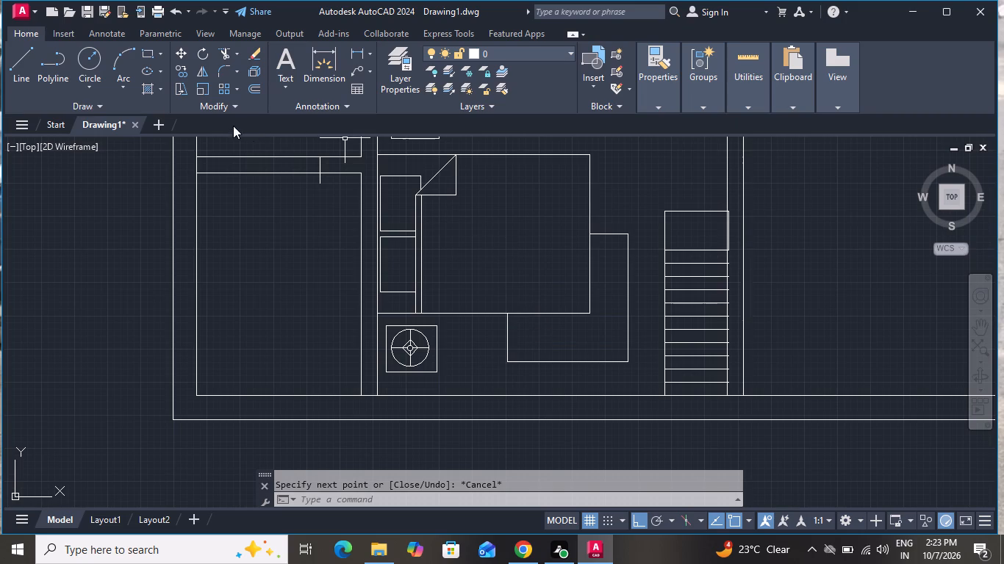
Hatch the L-shaped rug around the lower bed's corner with the ANSI38 pattern at scale 8.
click(150, 88)
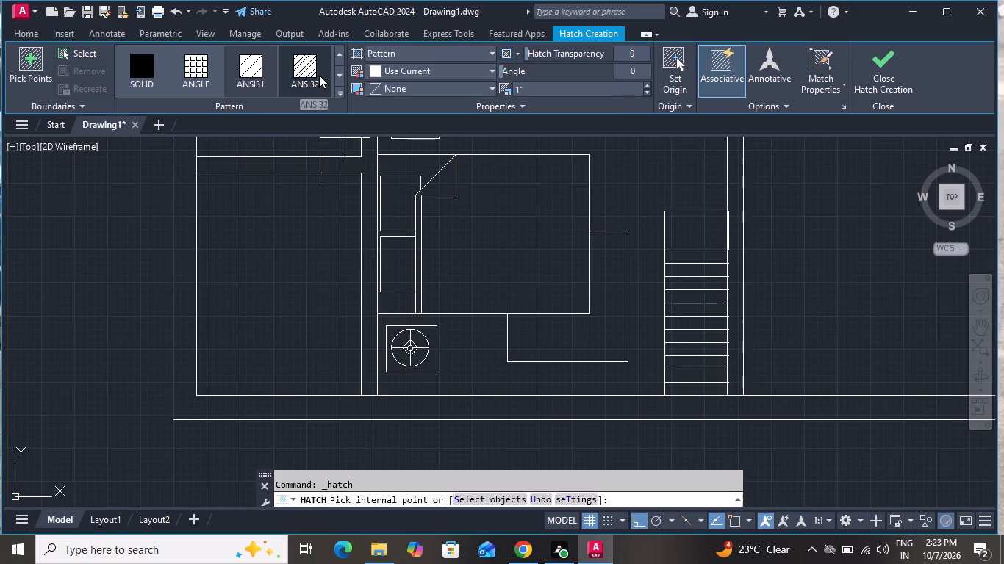
double_click(343, 76)
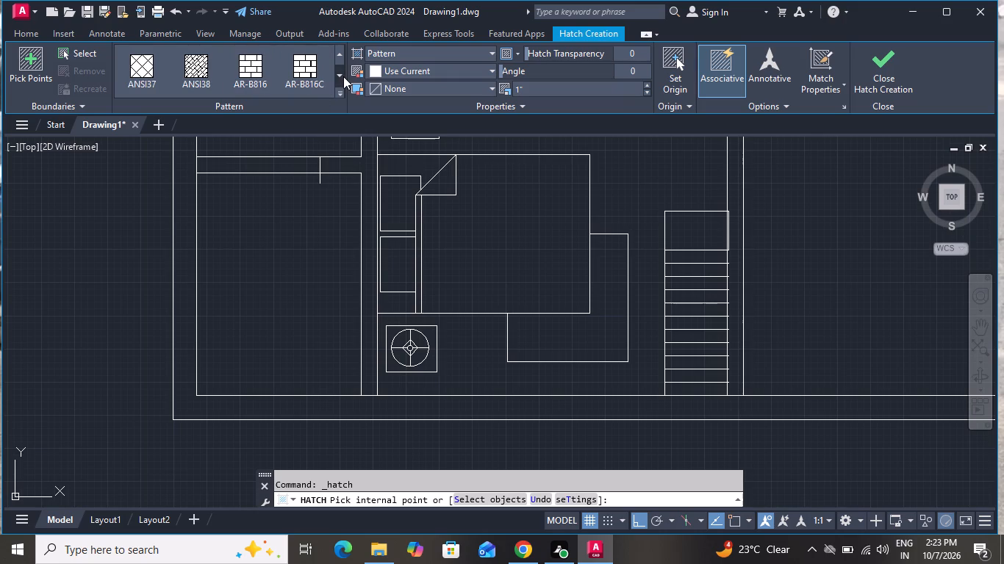
click(197, 66)
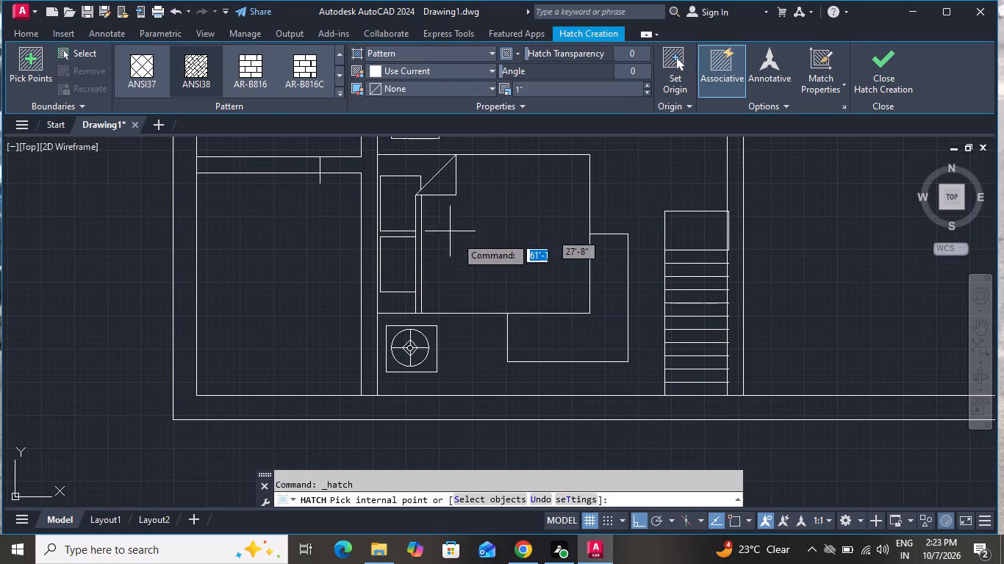
click(577, 335)
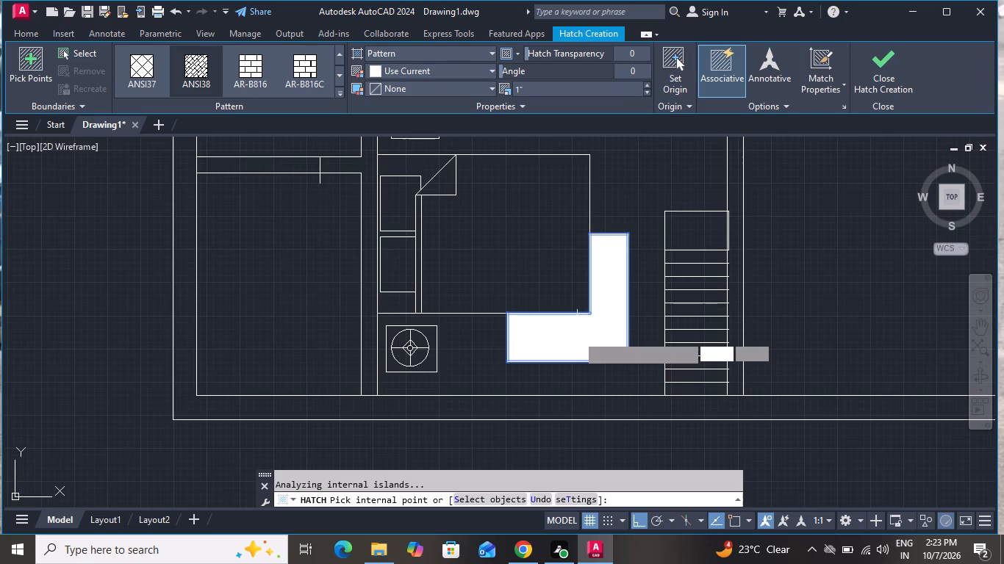
click(648, 86)
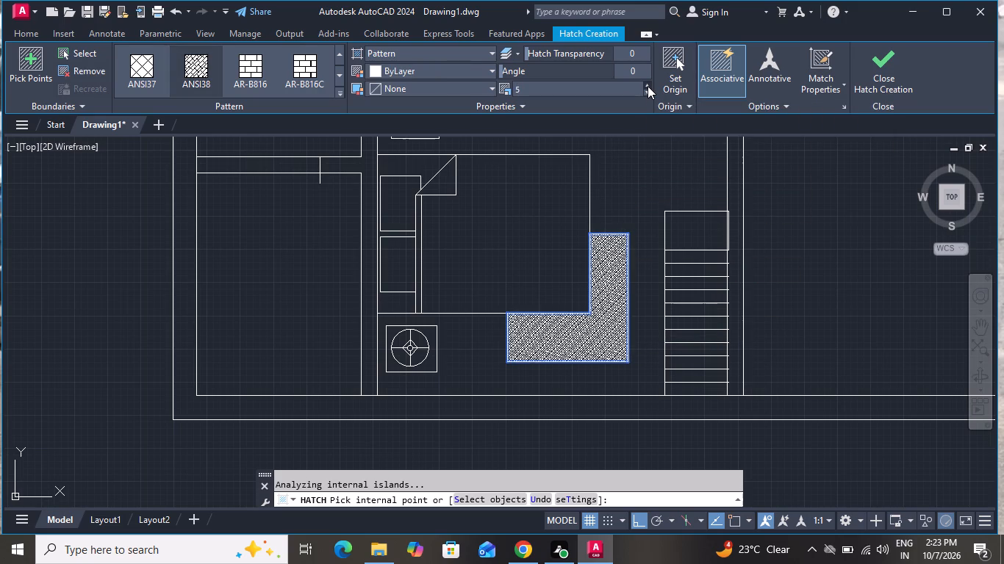
click(648, 86)
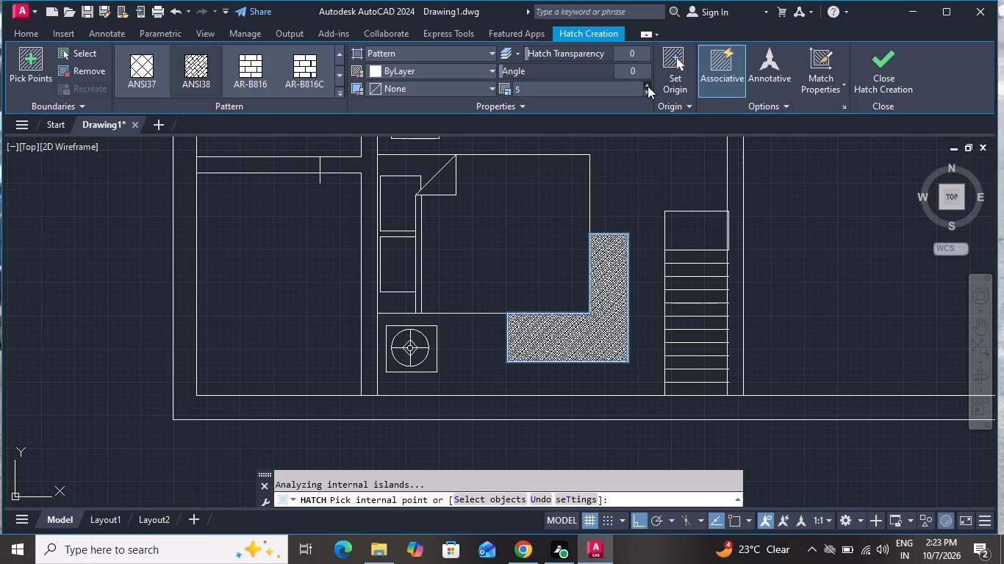
click(648, 86)
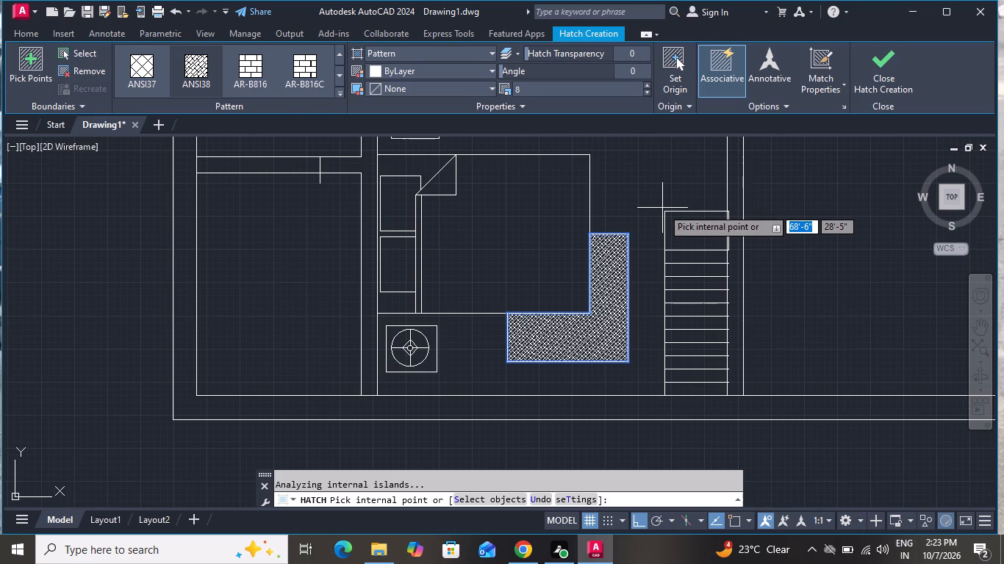
key(Escape)
Examine the hatched rug beside the lower bedroom's bed from afar and up close.
scroll(663, 209, down, 1)
scroll(707, 253, down, 2)
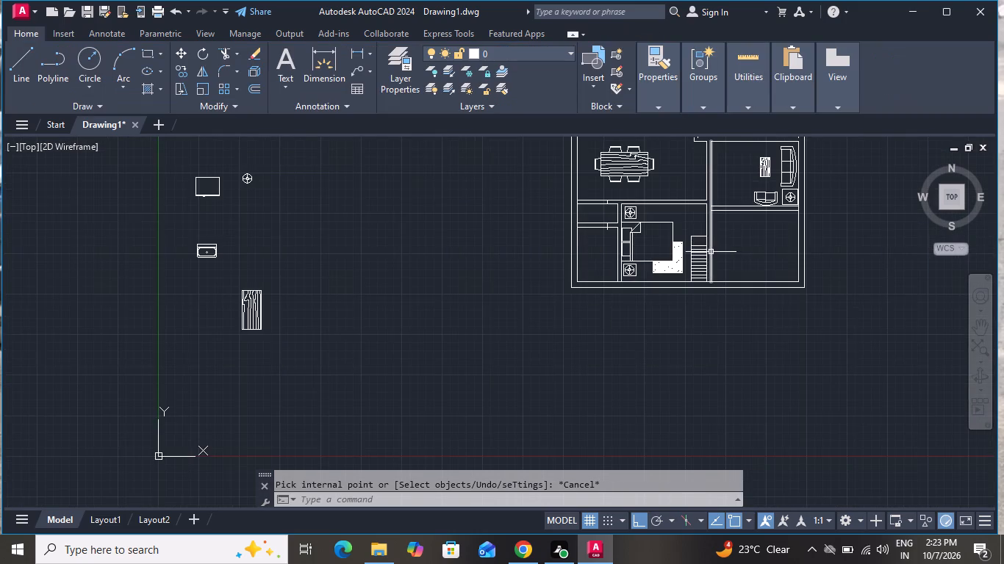
scroll(680, 254, up, 1)
scroll(680, 254, down, 1)
scroll(679, 253, up, 2)
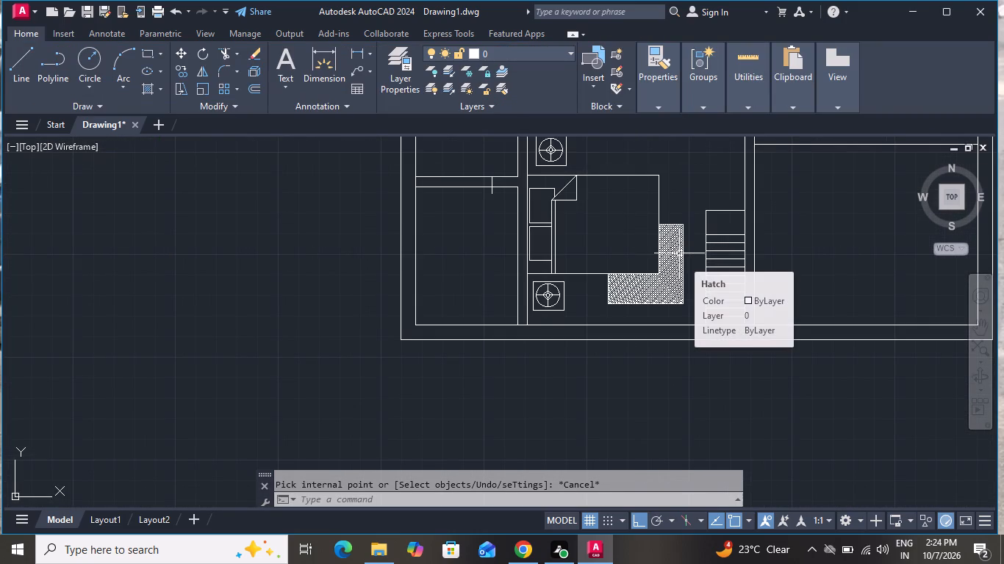
scroll(679, 253, up, 1)
scroll(679, 253, down, 1)
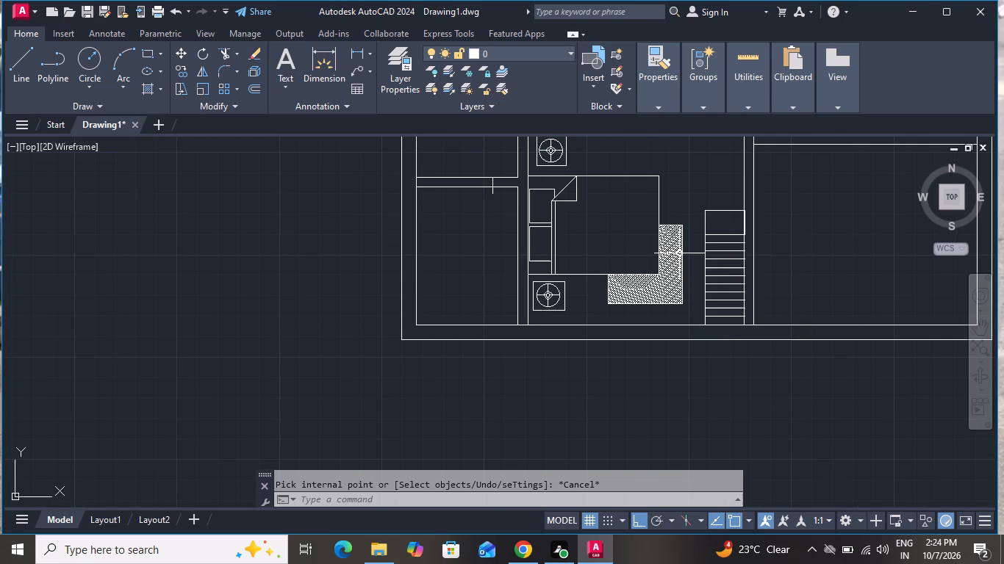
scroll(679, 253, up, 1)
scroll(679, 253, down, 1)
scroll(679, 253, up, 2)
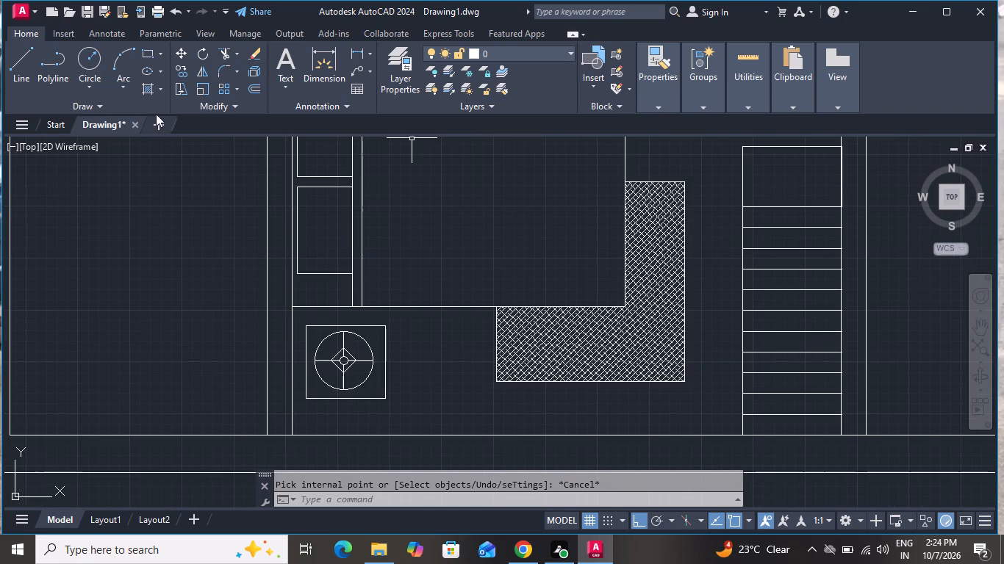
Draw a vertical fringe line about 1" long upward from the hatched rug's upper edge, beside the lower bed's foot.
click(18, 57)
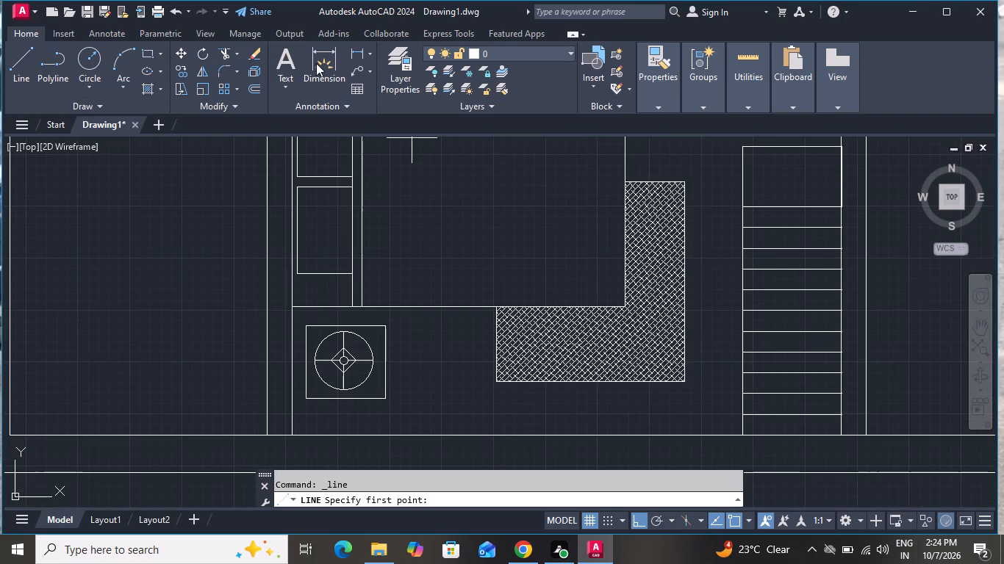
scroll(719, 160, up, 1)
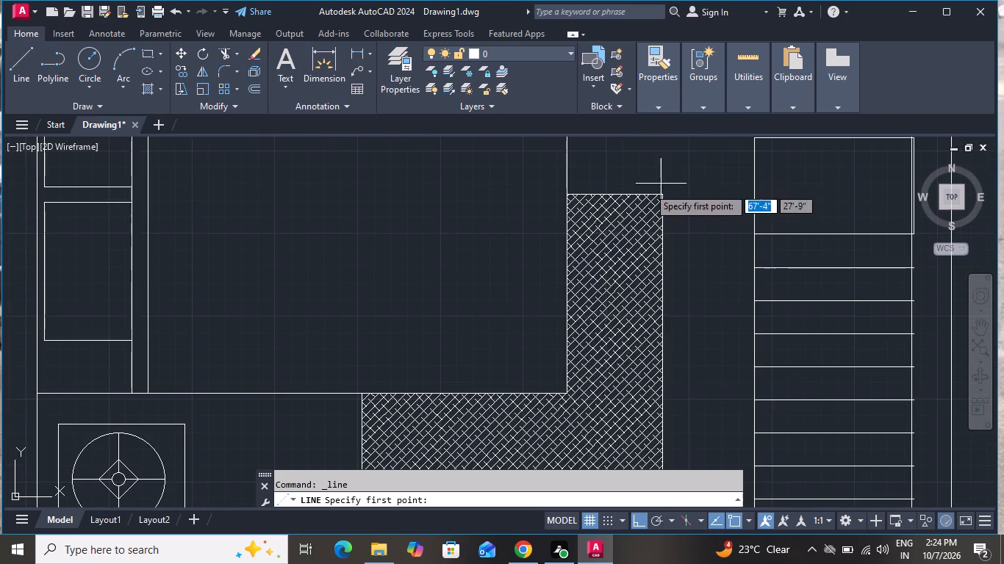
scroll(589, 210, up, 2)
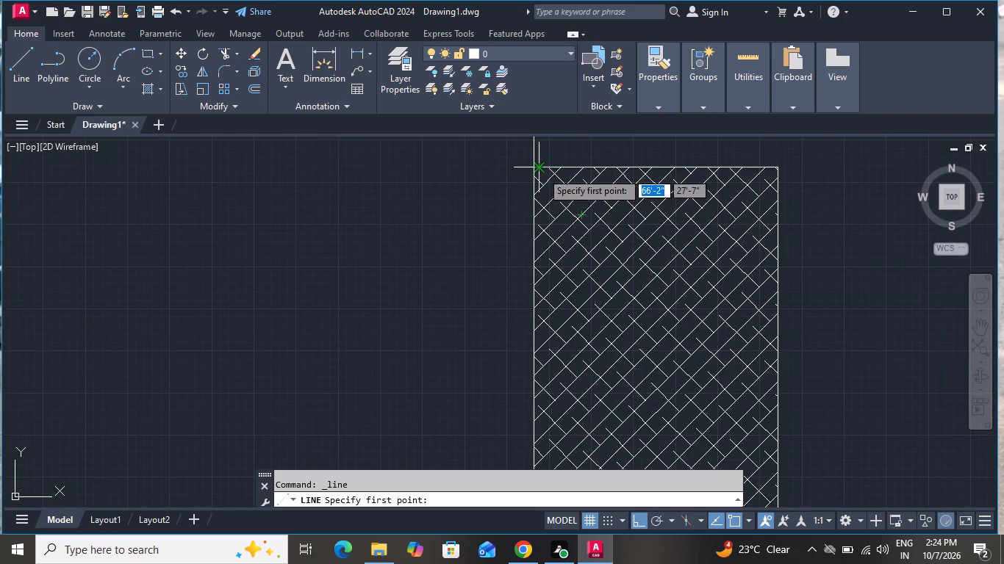
click(542, 172)
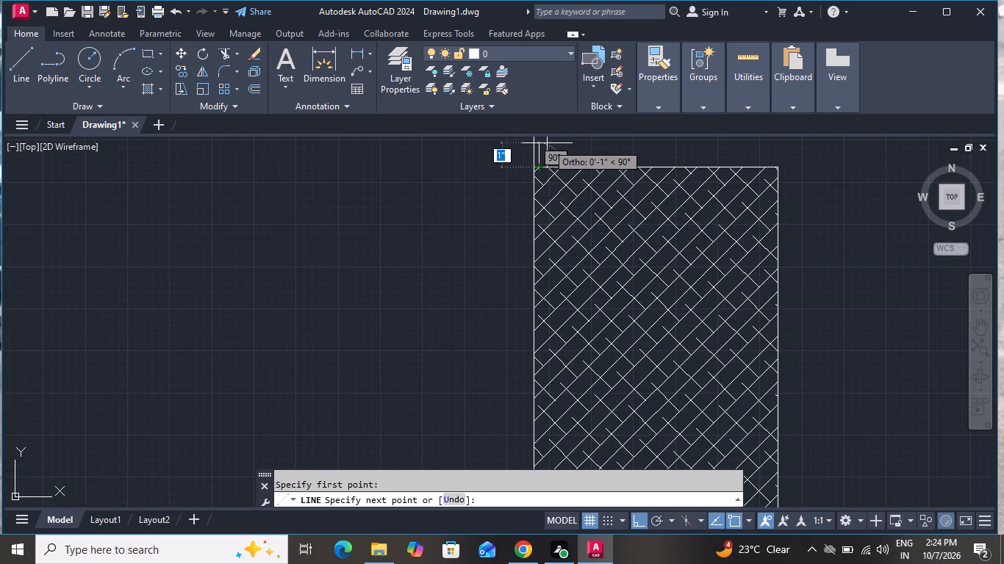
click(547, 143)
right_click(547, 143)
click(589, 169)
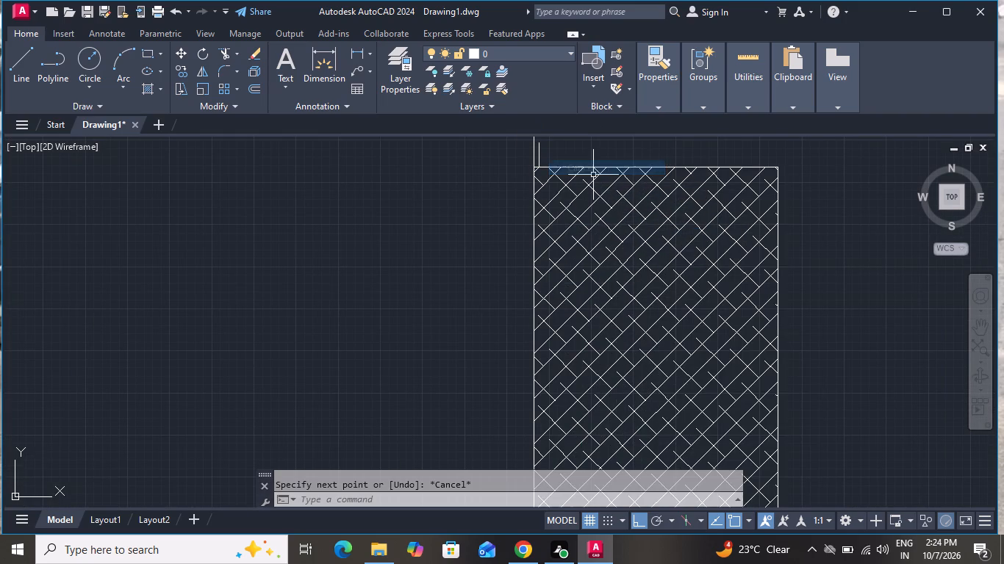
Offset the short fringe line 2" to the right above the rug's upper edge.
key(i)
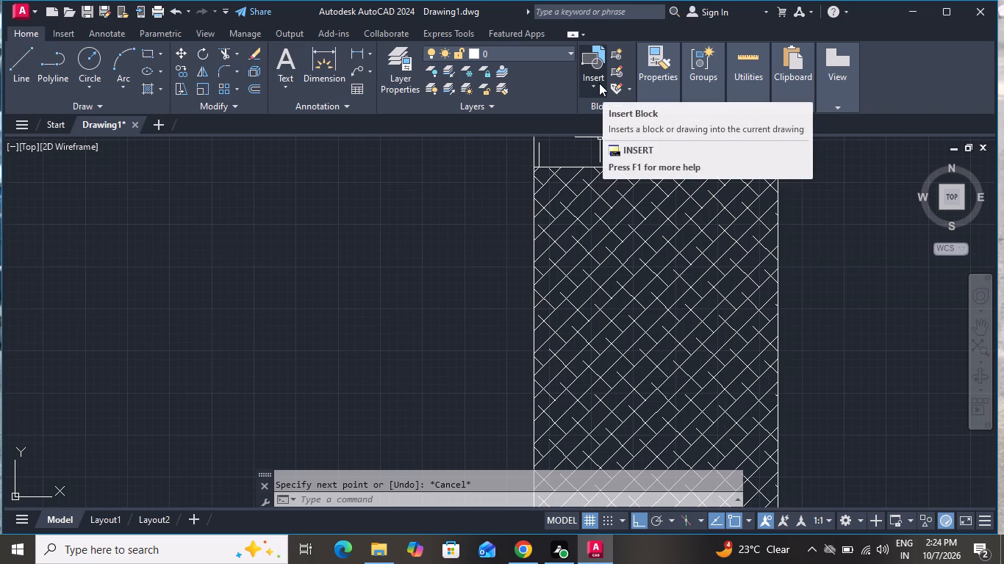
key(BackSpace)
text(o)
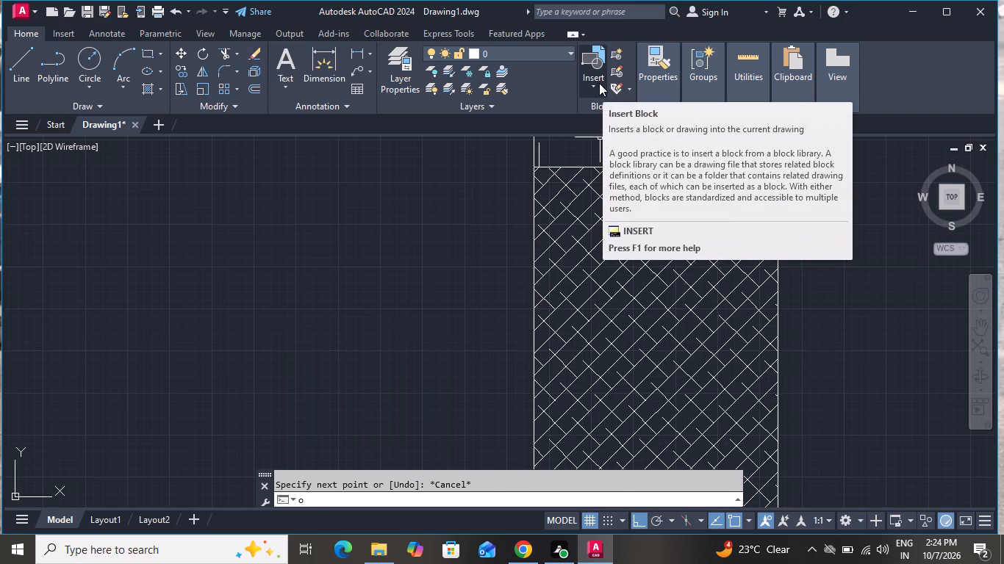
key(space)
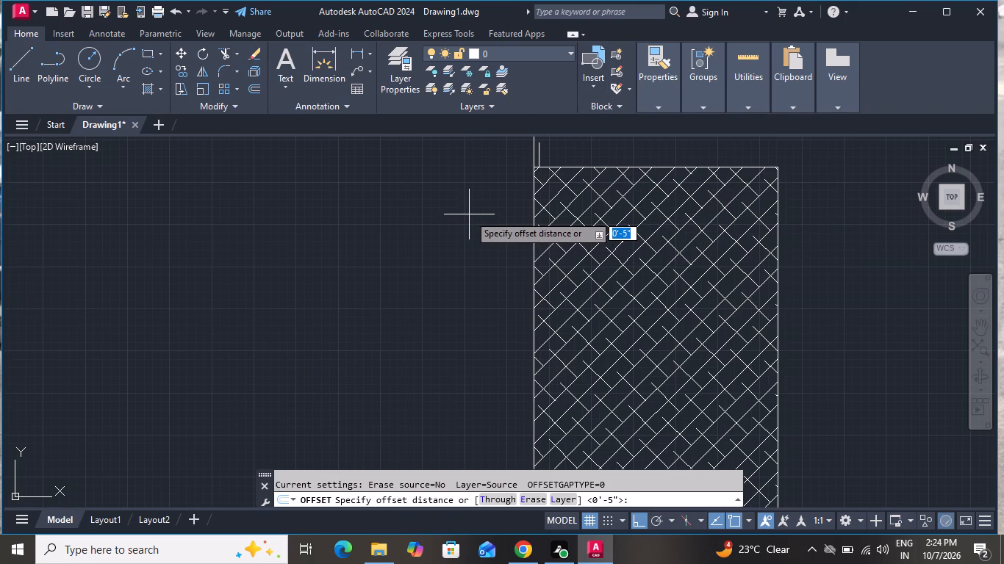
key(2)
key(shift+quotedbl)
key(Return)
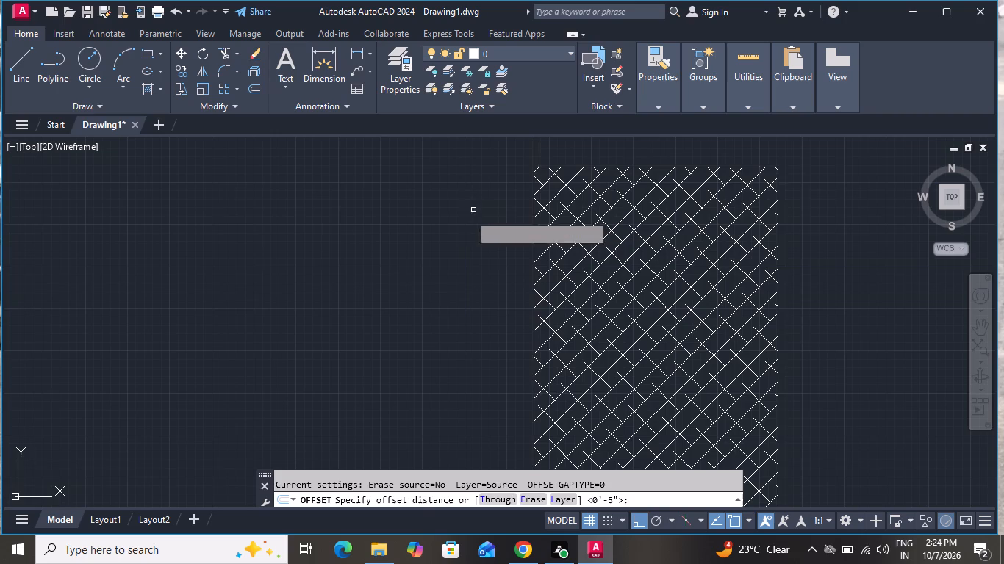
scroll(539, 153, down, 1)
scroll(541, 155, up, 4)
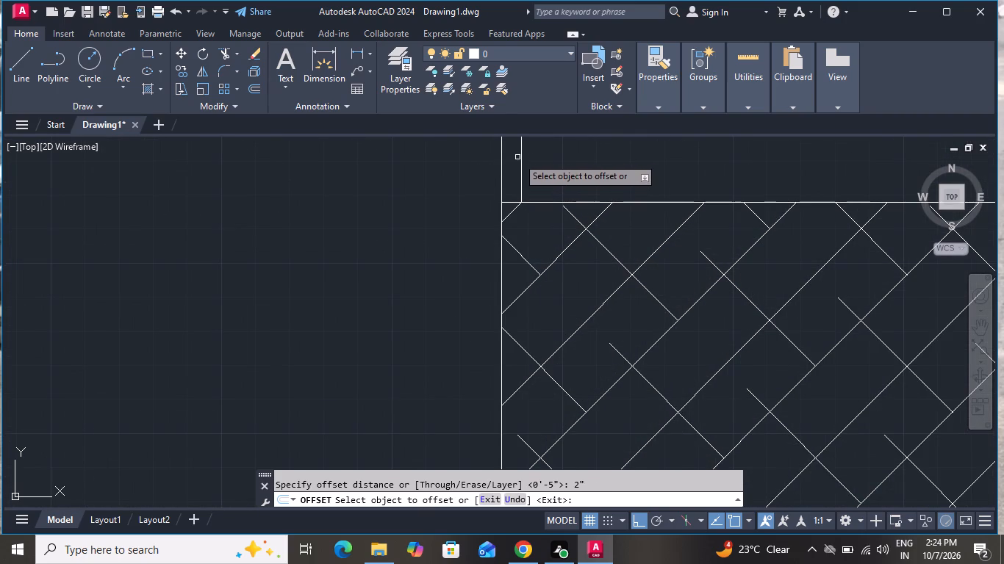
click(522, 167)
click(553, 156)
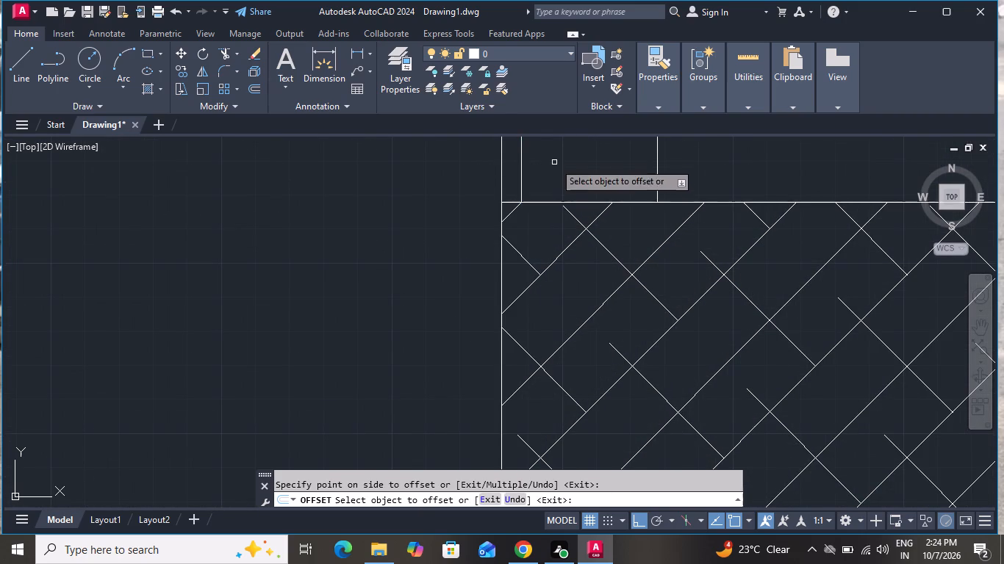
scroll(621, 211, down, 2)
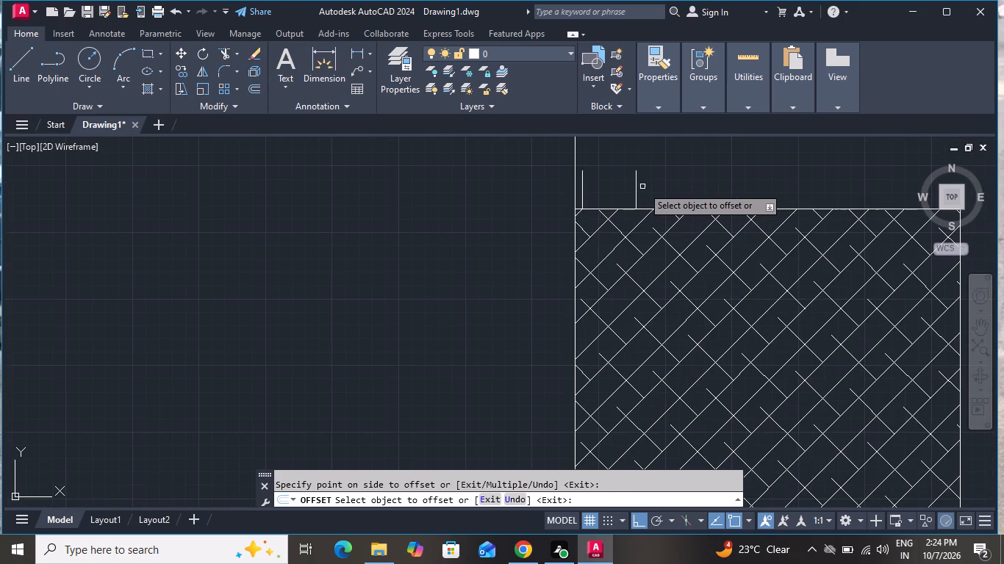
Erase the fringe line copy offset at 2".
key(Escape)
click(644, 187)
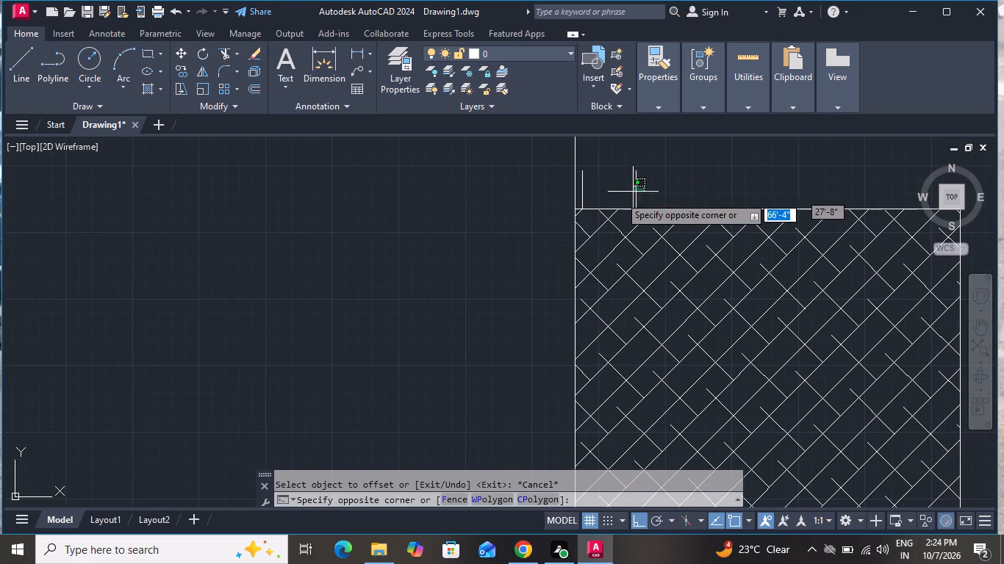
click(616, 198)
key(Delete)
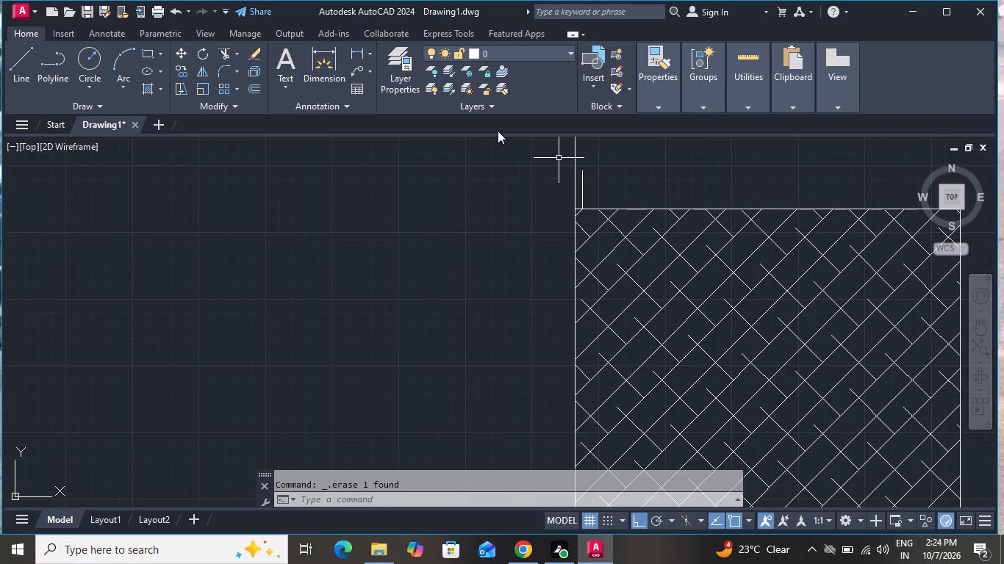
Offset the remaining short fringe line by 1" to both its left and right above the rug's upper edge.
click(498, 131)
text(o)
key(space)
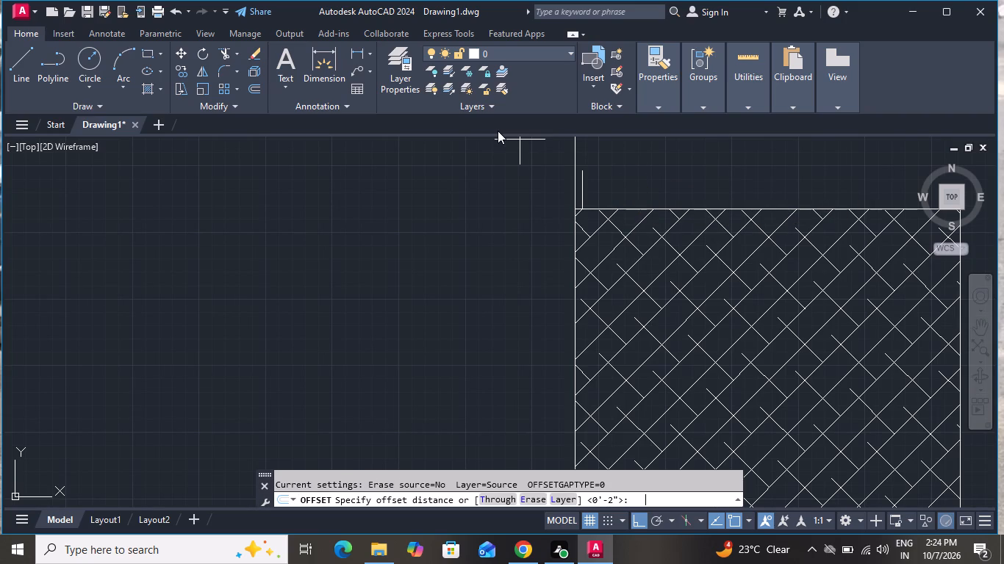
key(1)
key(shift+quotedbl)
key(Return)
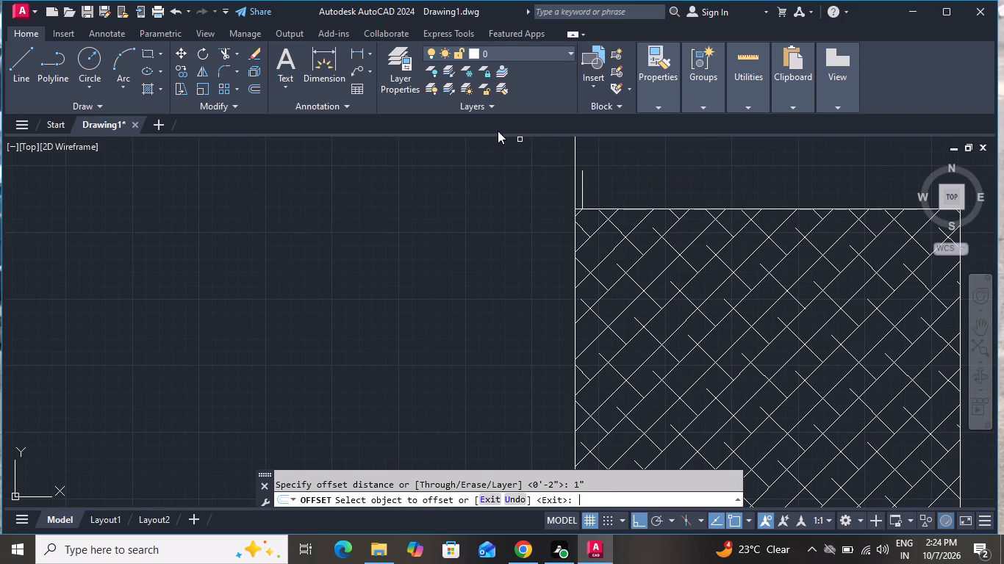
click(584, 195)
click(587, 189)
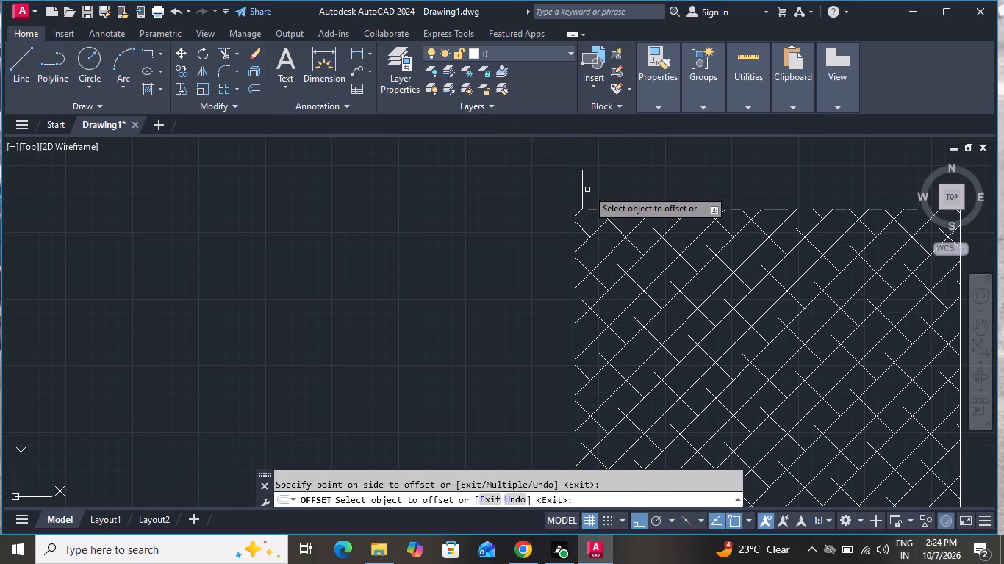
click(595, 186)
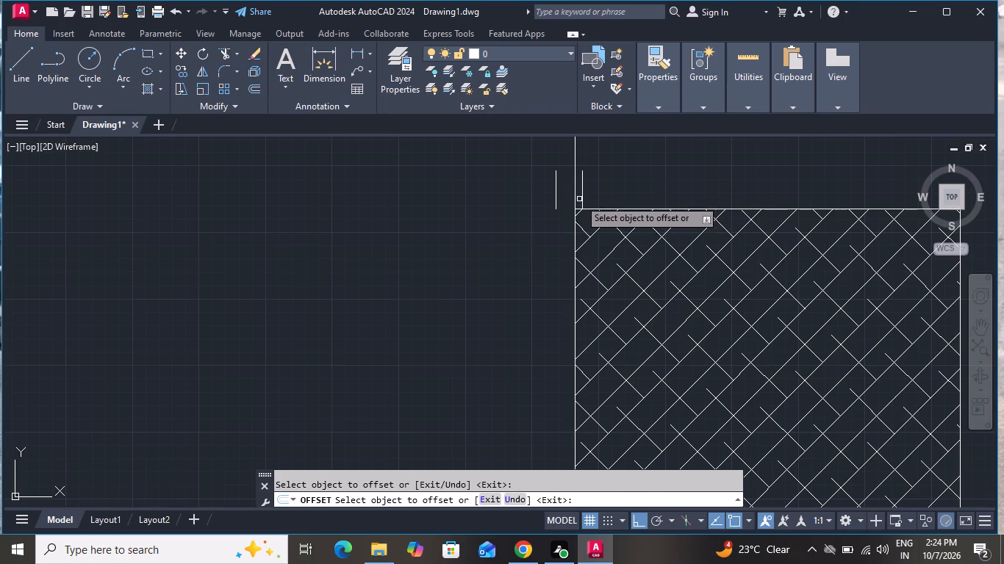
click(584, 193)
click(589, 188)
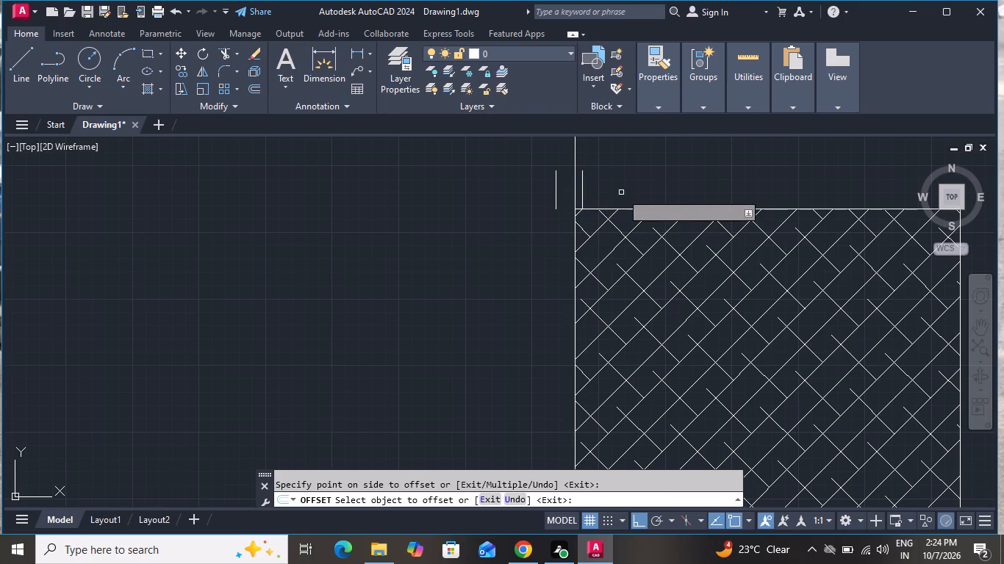
click(583, 198)
click(623, 195)
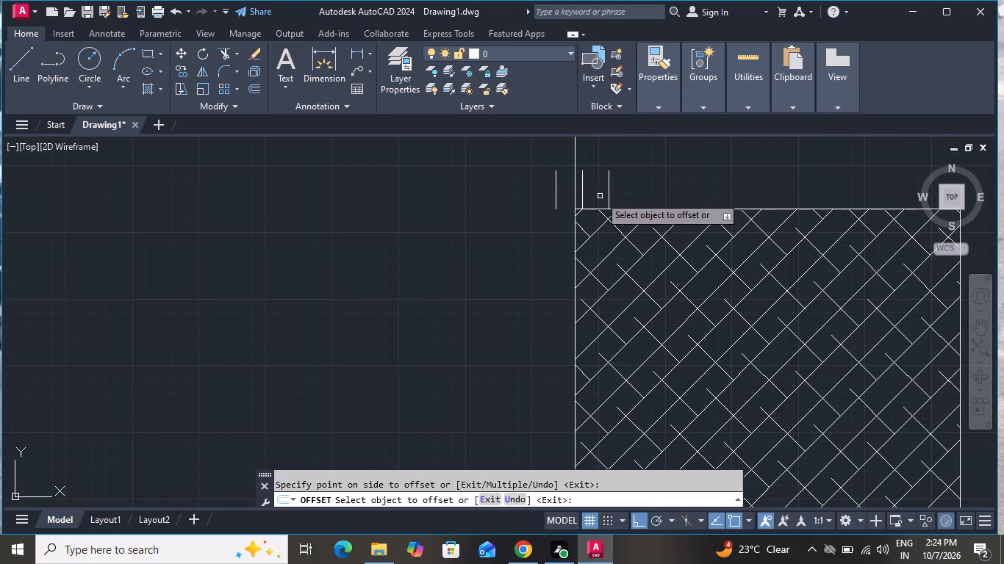
Continue the fringe rightward along the rug's upper edge with six more lines, each offset 1" from the previous one.
click(609, 190)
click(625, 192)
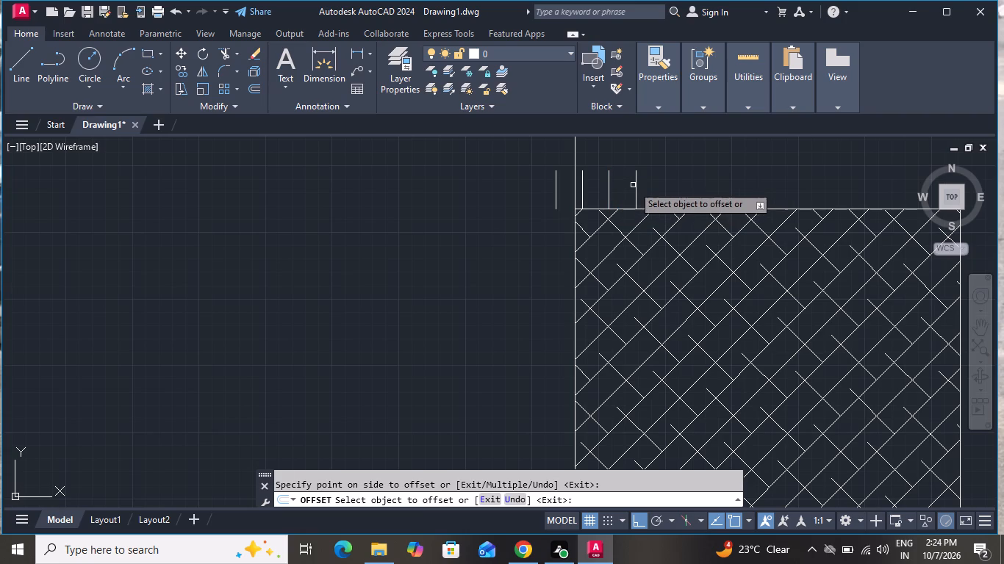
click(635, 184)
click(687, 185)
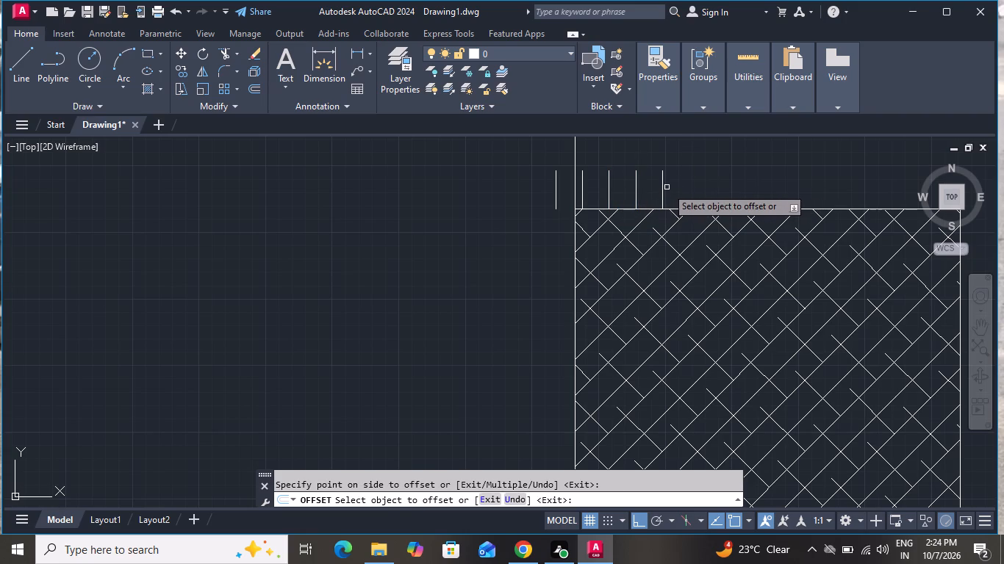
click(664, 195)
click(674, 192)
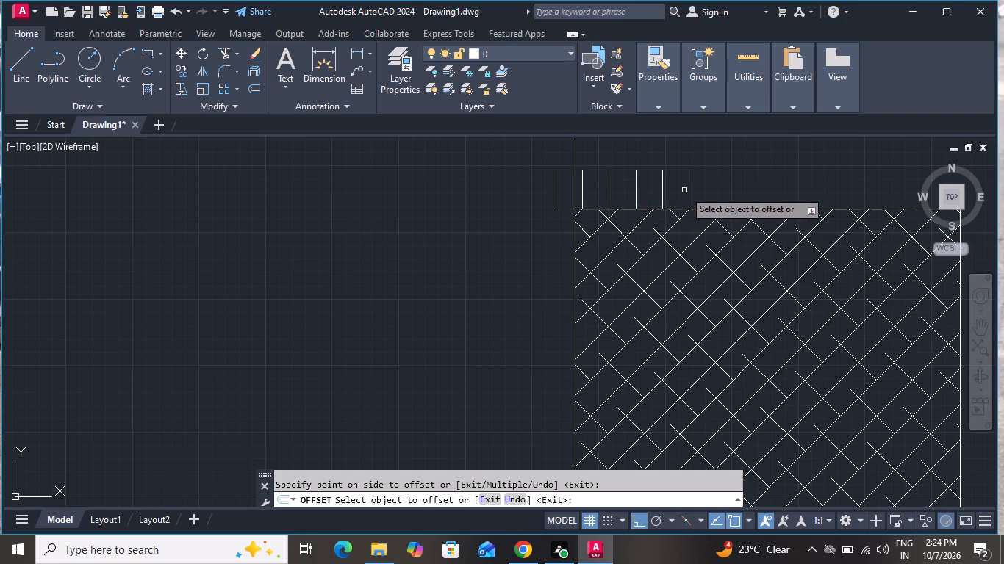
click(687, 189)
click(707, 189)
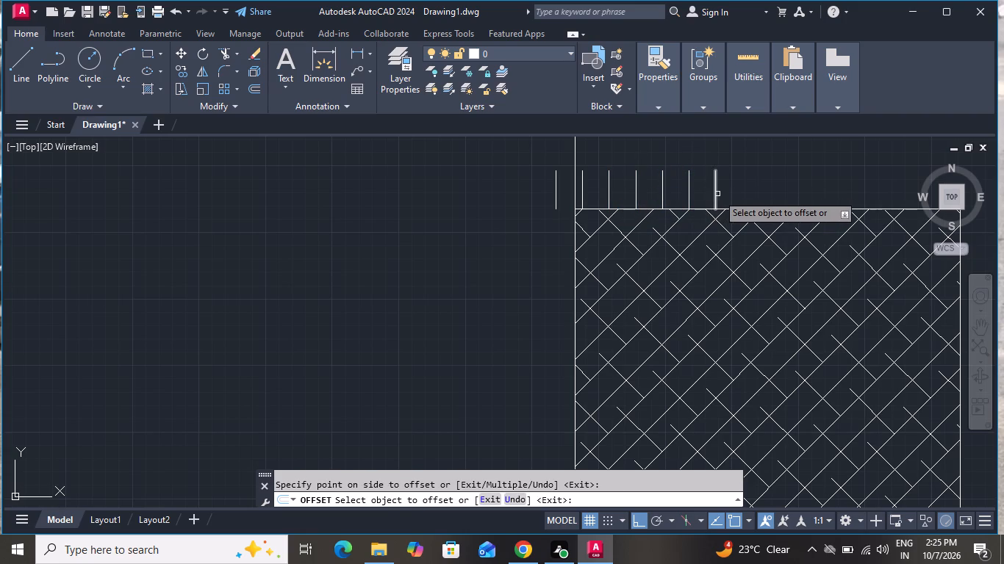
click(717, 194)
click(749, 192)
click(743, 203)
click(742, 193)
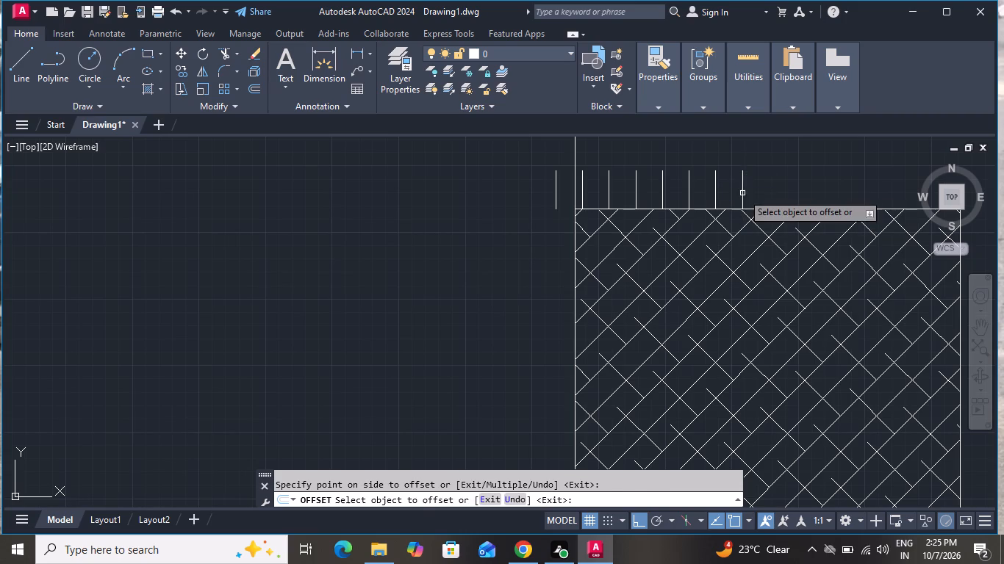
click(742, 199)
click(760, 189)
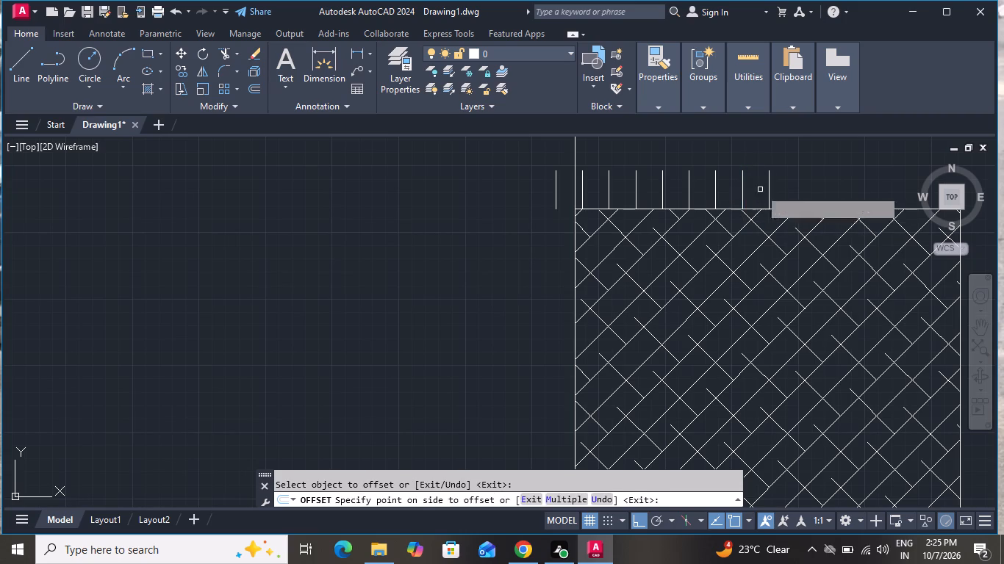
Extend the fringe toward the rug's upper right corner with five more lines, each offset 1" from the last.
click(771, 189)
click(817, 190)
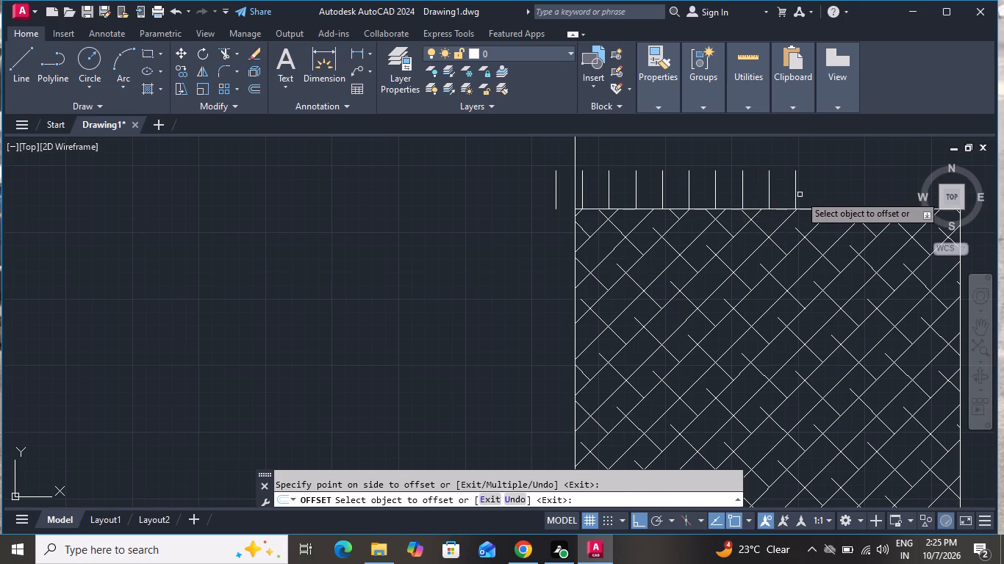
click(794, 196)
click(803, 184)
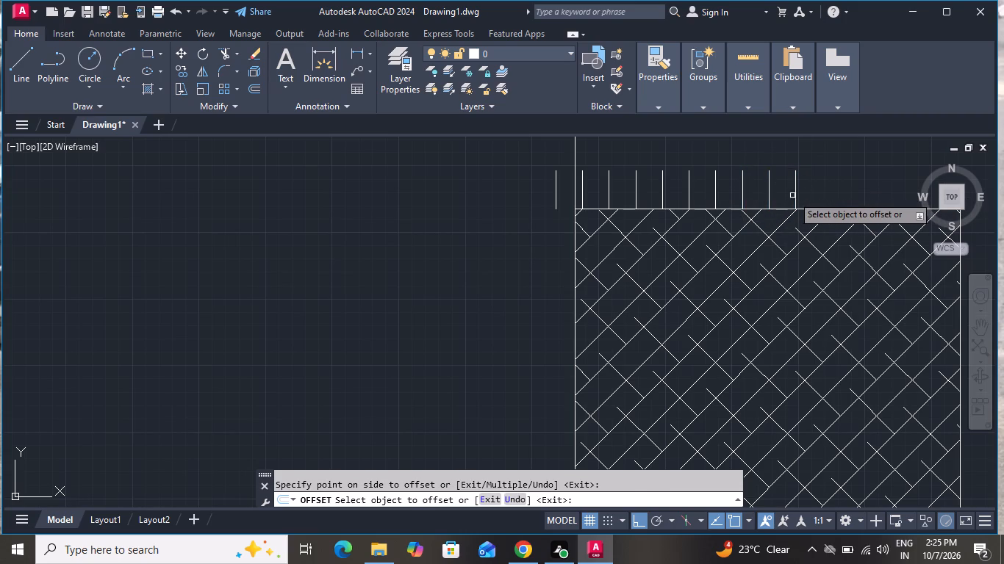
click(795, 193)
click(815, 182)
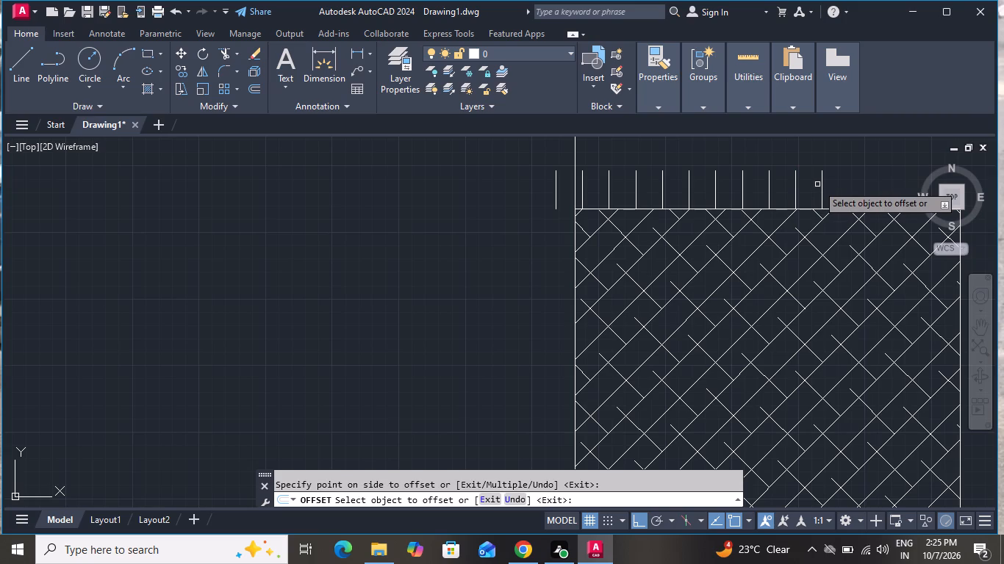
click(822, 185)
click(828, 183)
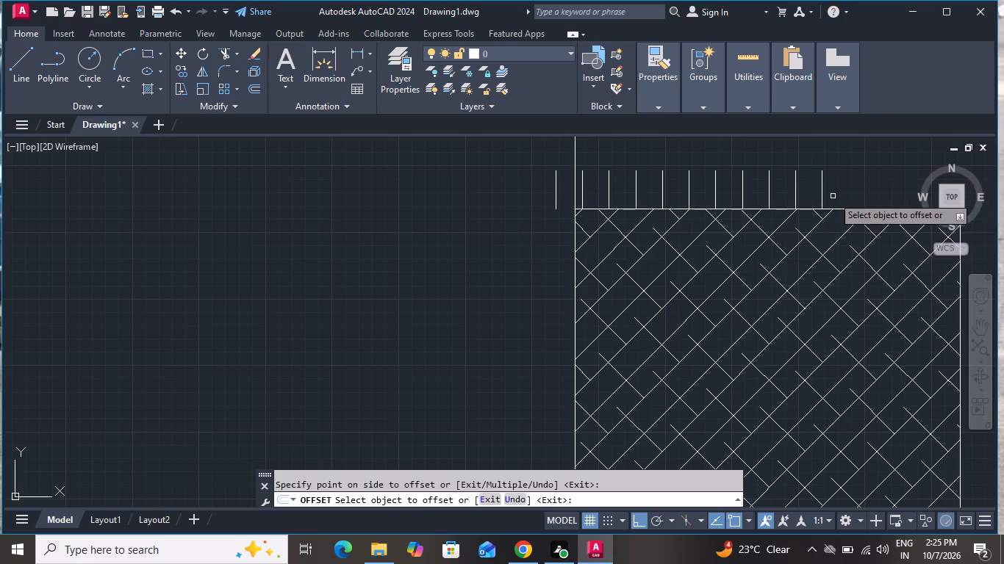
click(822, 198)
click(828, 198)
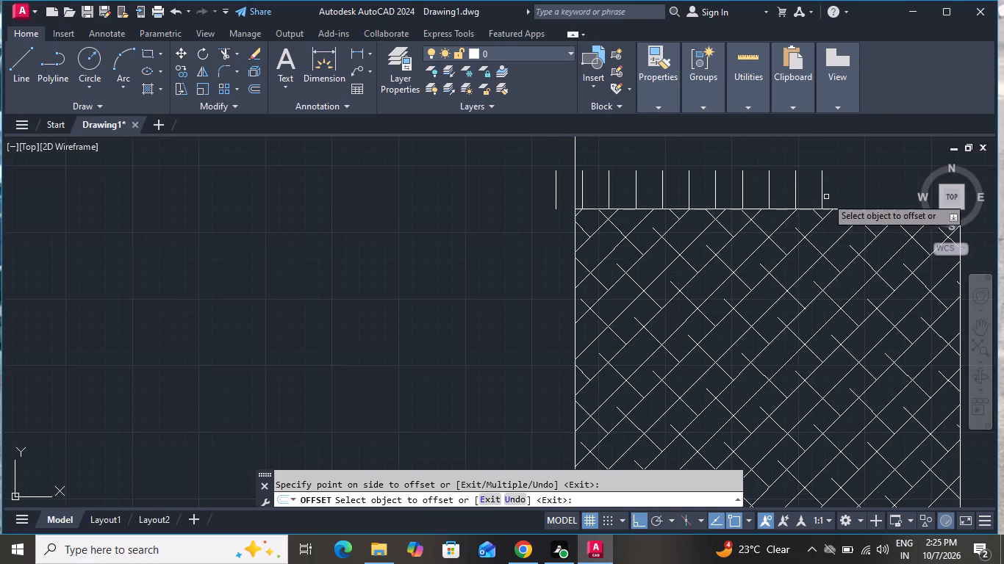
click(822, 196)
click(836, 191)
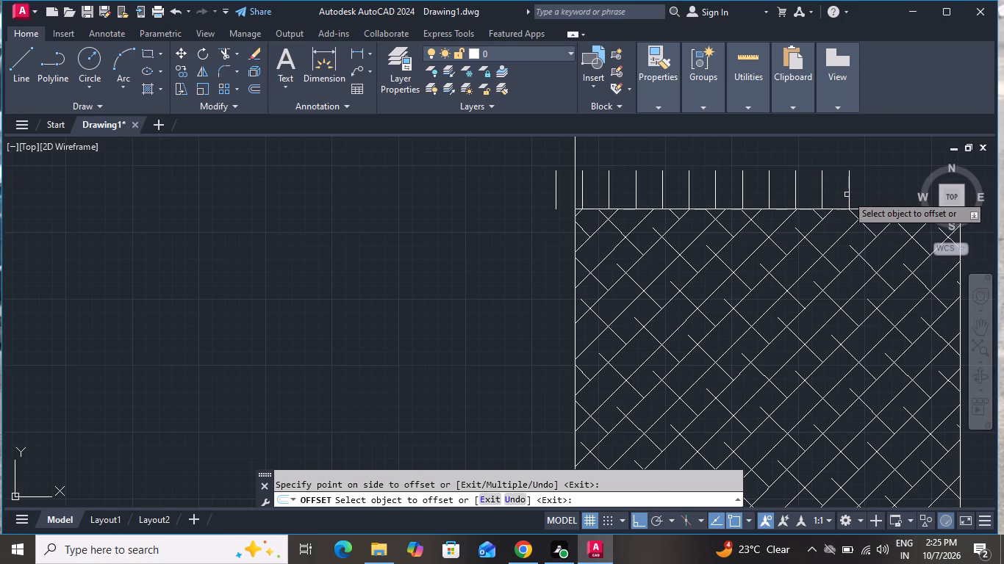
click(850, 191)
click(873, 187)
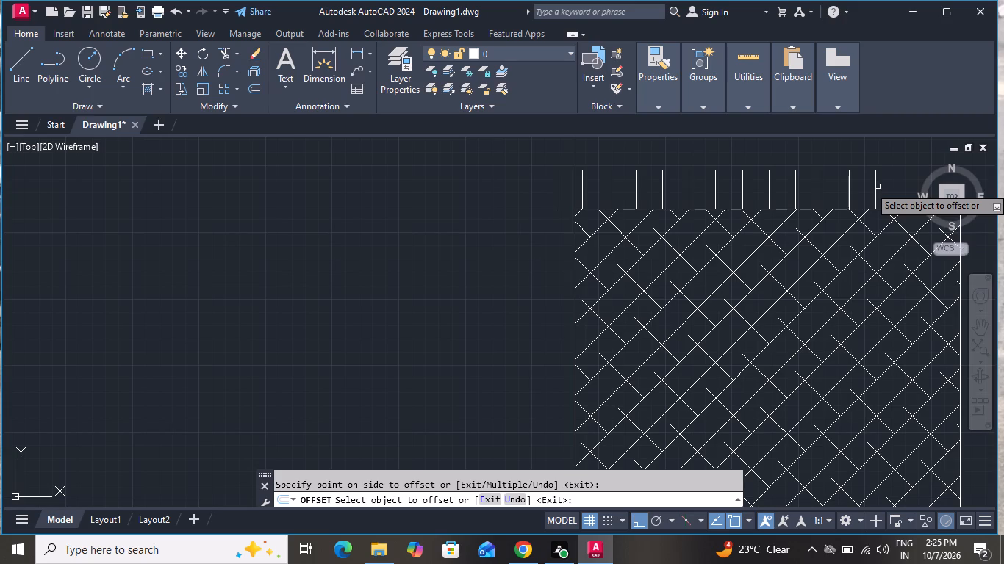
click(874, 192)
click(883, 183)
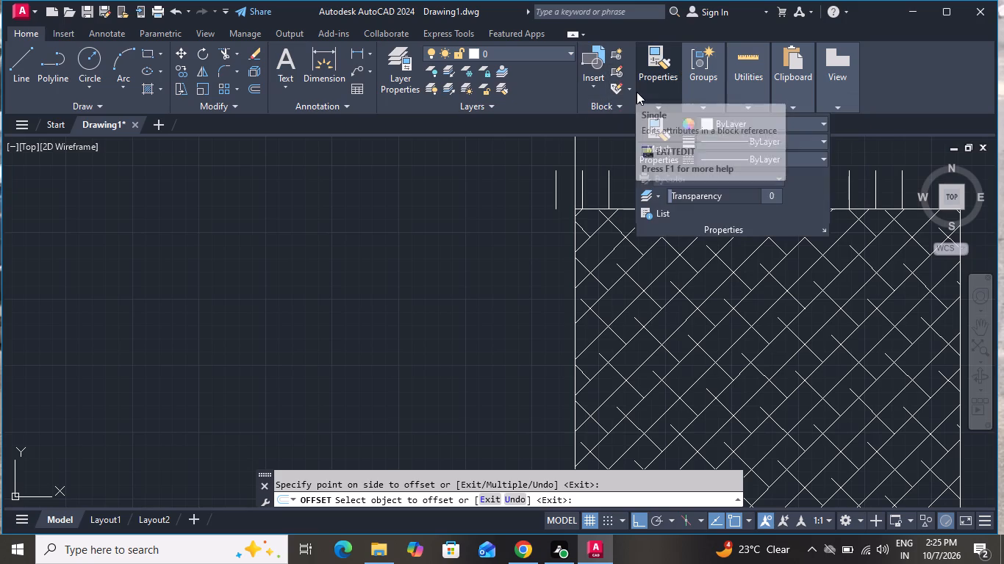
scroll(637, 92, down, 2)
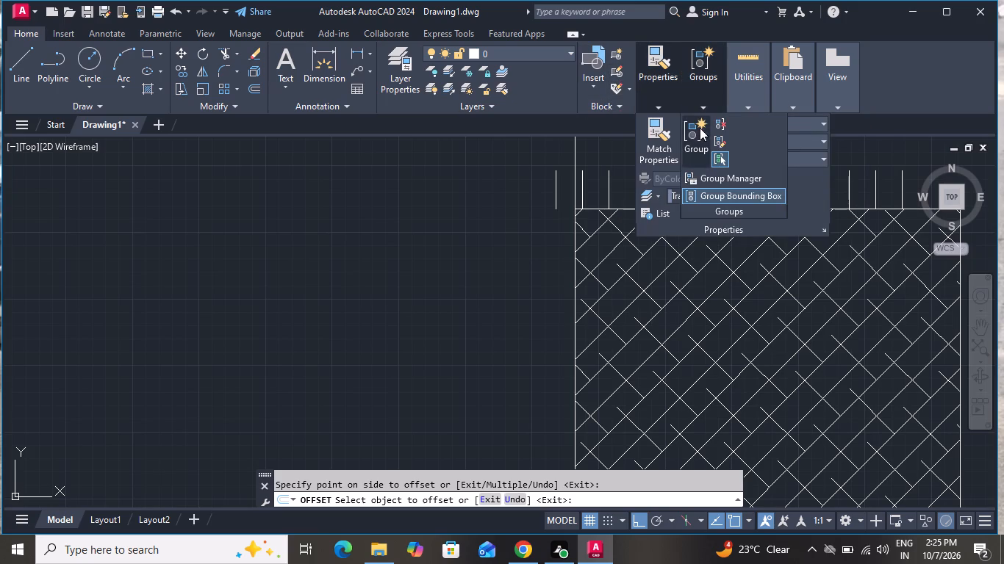
Complete the fringe up to the rug's upper right corner with two more lines, each offset 1" from the last.
scroll(642, 173, up, 1)
scroll(637, 182, down, 3)
scroll(634, 192, up, 1)
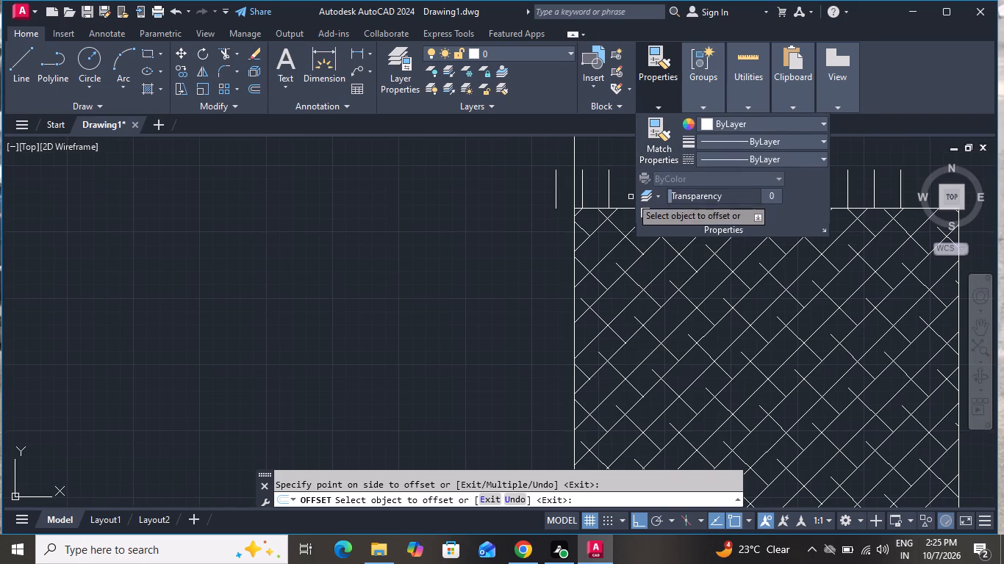
scroll(903, 236, down, 3)
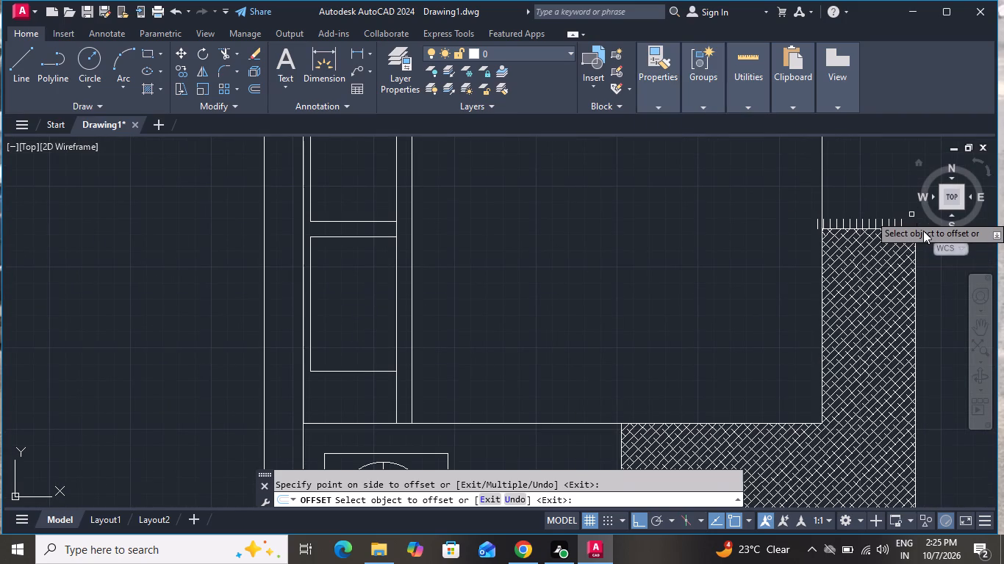
scroll(923, 231, up, 7)
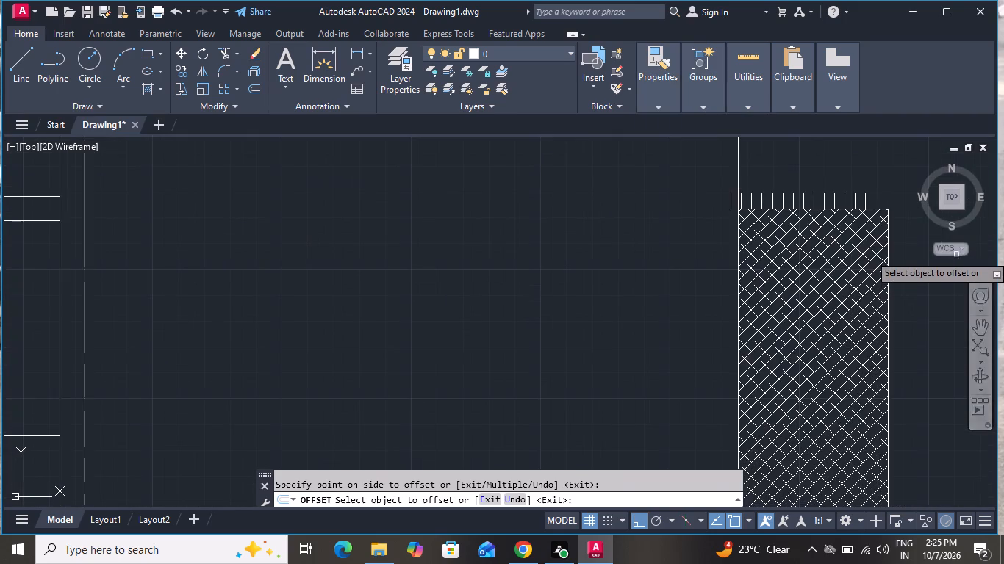
scroll(956, 253, up, 4)
scroll(941, 238, down, 4)
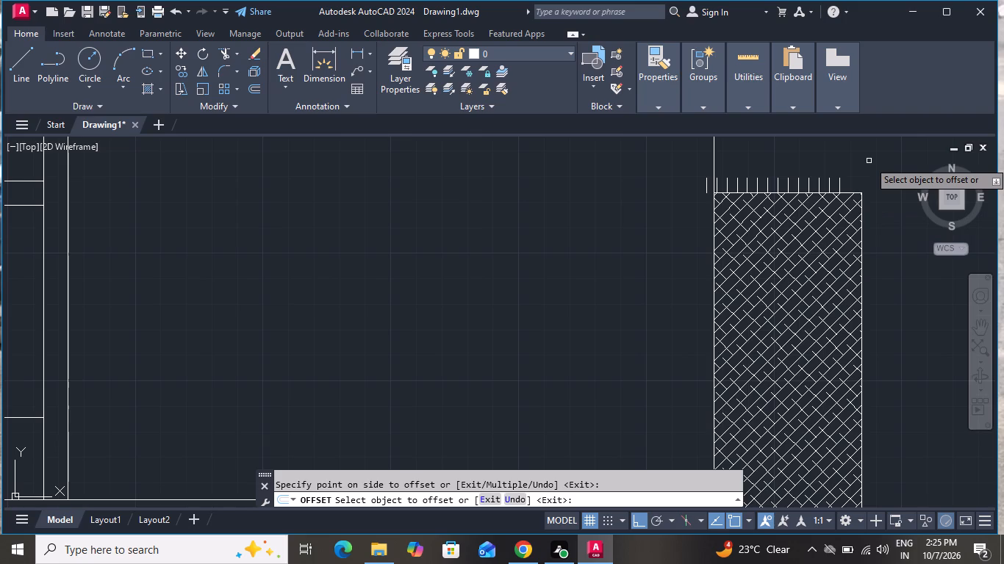
scroll(869, 161, up, 2)
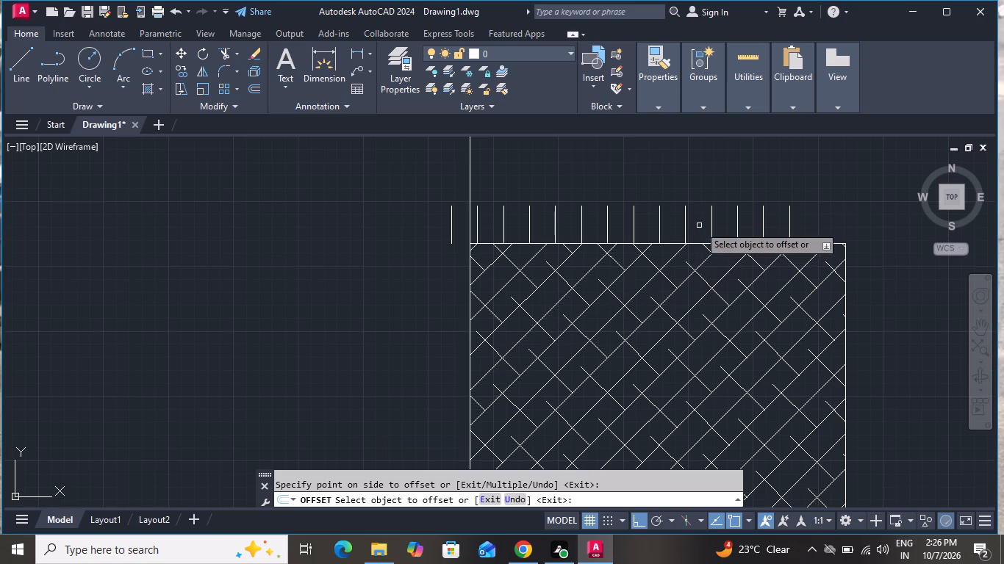
click(791, 226)
click(833, 223)
click(817, 224)
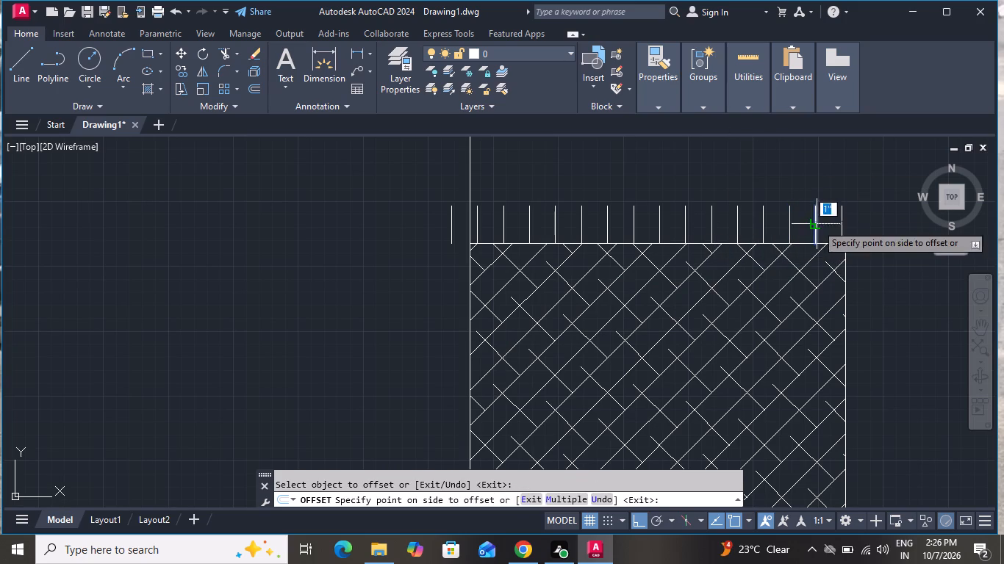
click(825, 220)
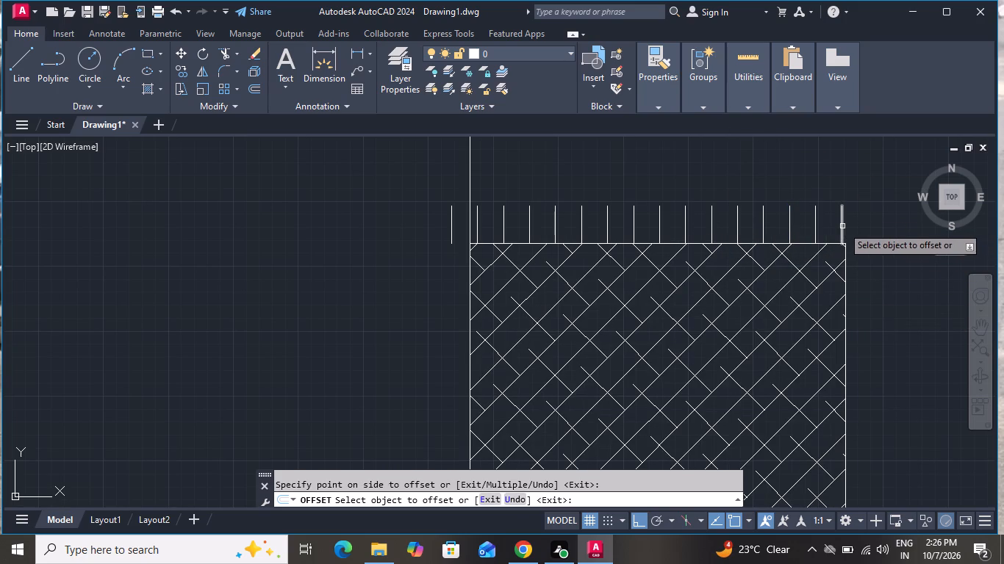
click(842, 226)
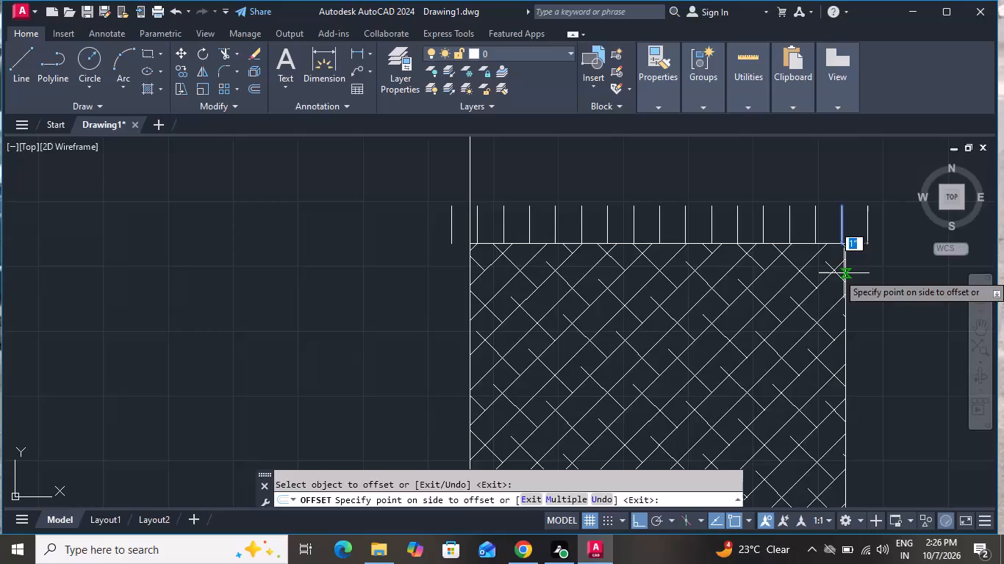
key(Escape)
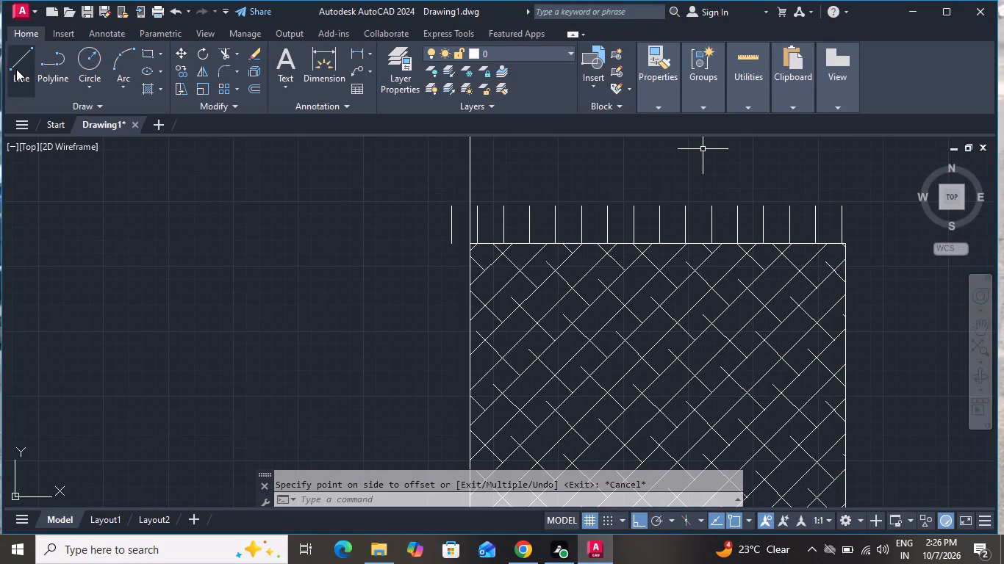
Draw a horizontal fringe line about 2" long, running outward to the right from the rug's upper right corner.
click(17, 69)
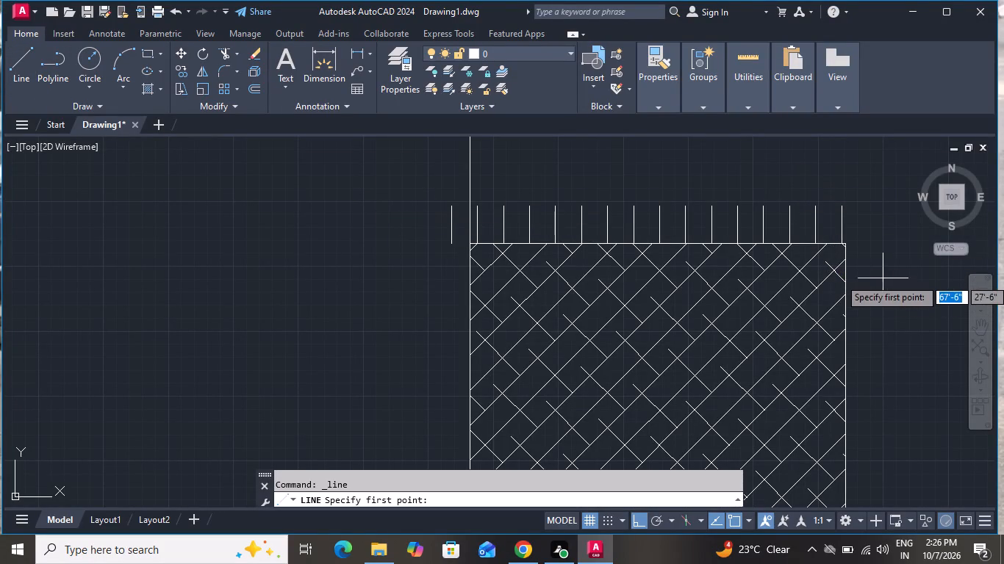
click(845, 242)
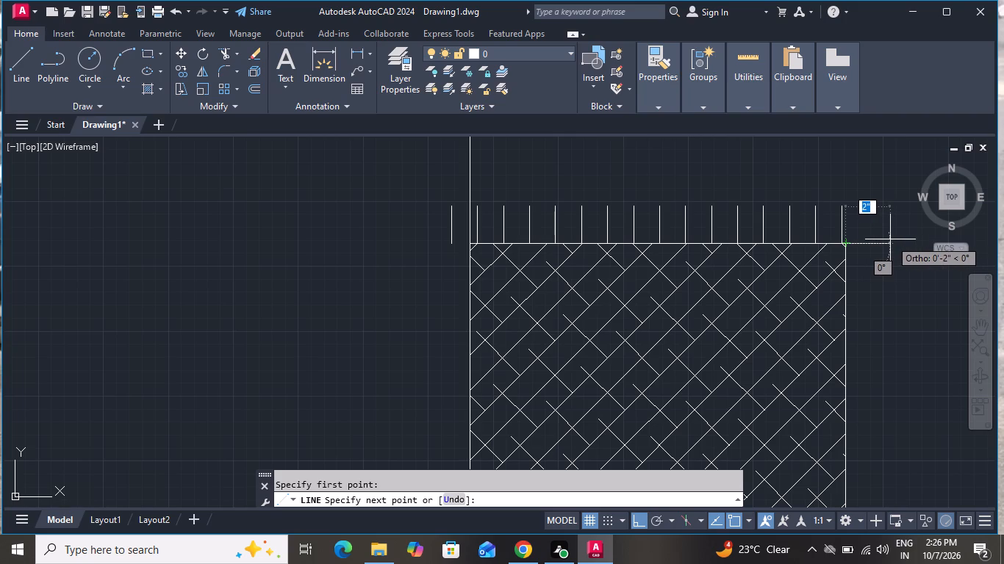
click(890, 239)
right_click(890, 239)
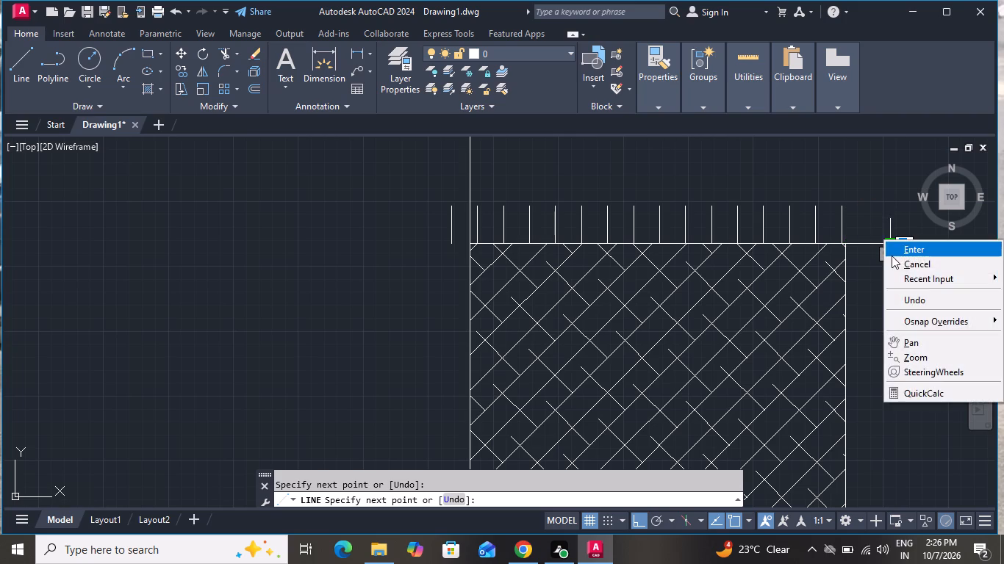
click(892, 256)
Offset the horizontal fringe line downward by 1" four times in succession along the rug's right edge.
key(i)
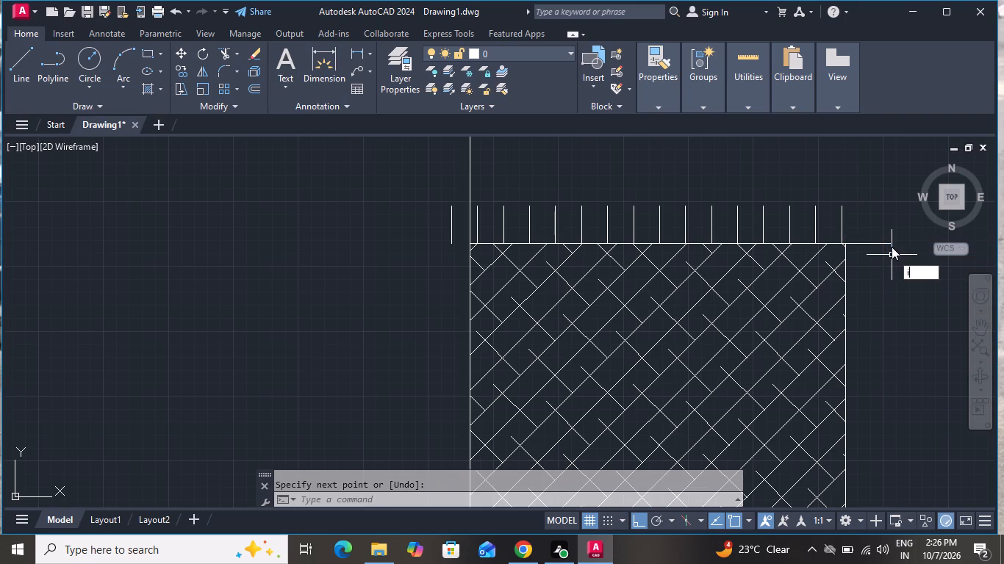
key(BackSpace)
key(o)
key(space)
key(1)
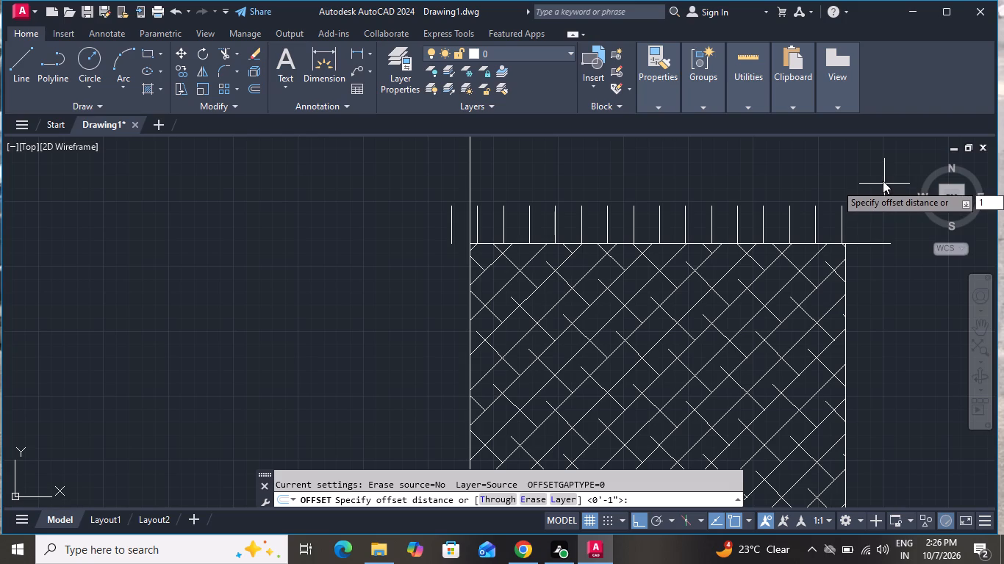
key(shift+quotedbl)
key(Return)
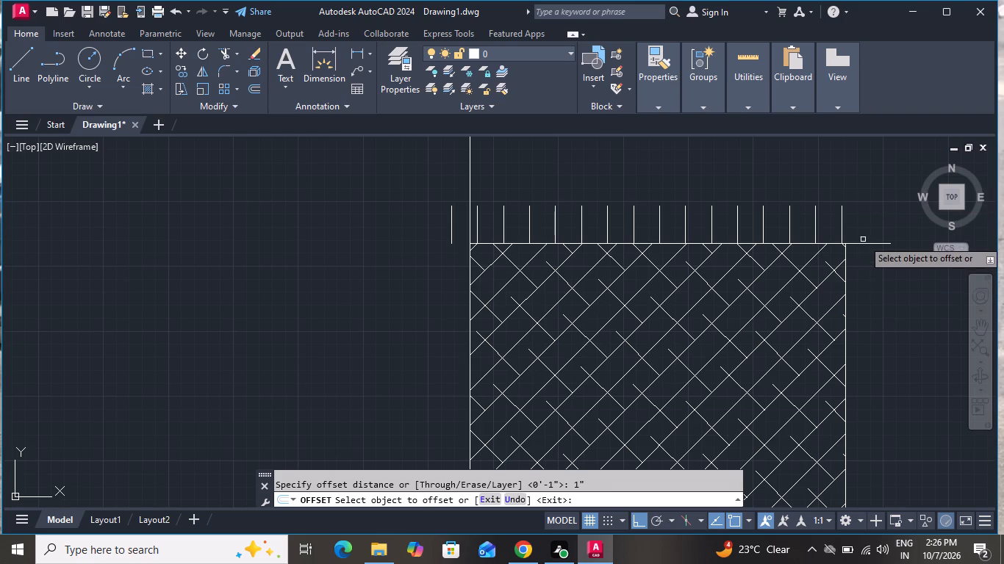
click(854, 243)
click(872, 308)
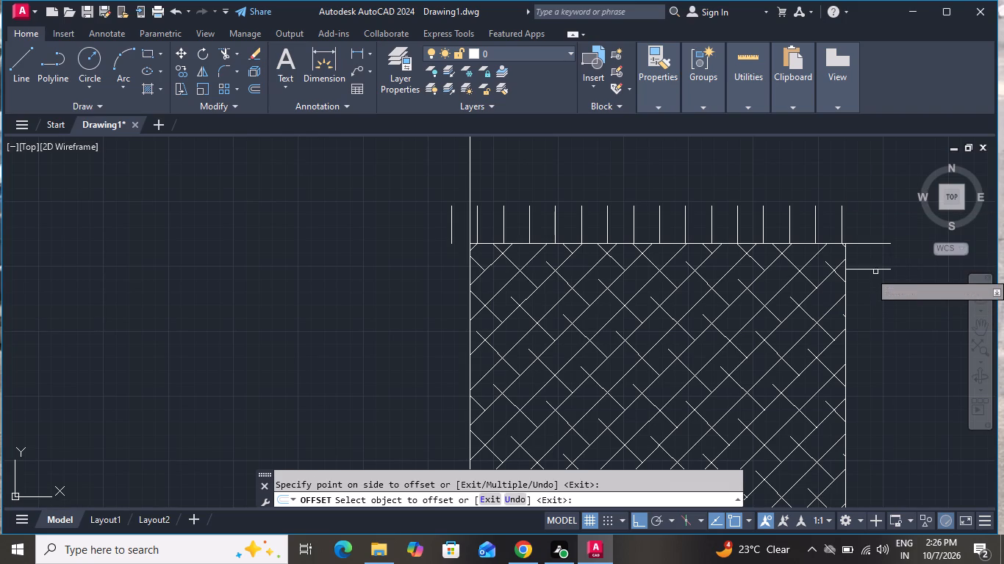
click(875, 267)
click(858, 361)
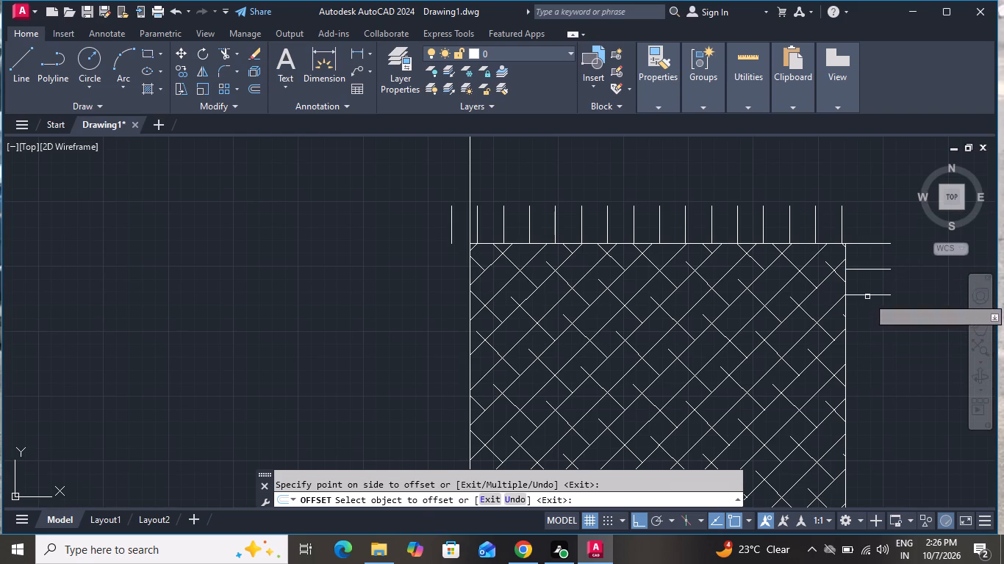
click(867, 297)
click(864, 331)
drag(866, 321, 866, 341)
click(866, 377)
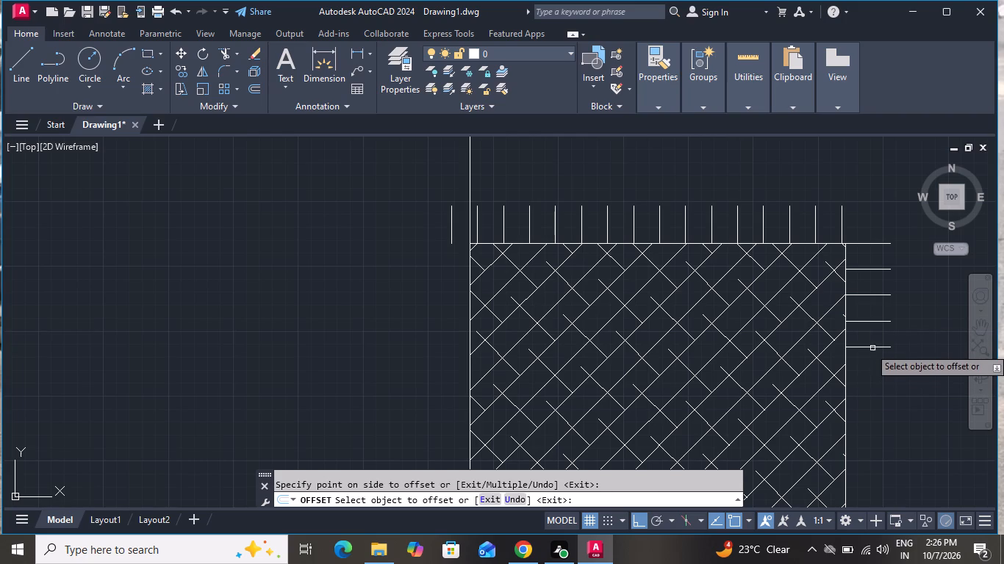
Continue the right-edge fringe downward with three more lines, each offset 1" from the previous one.
click(872, 346)
click(872, 366)
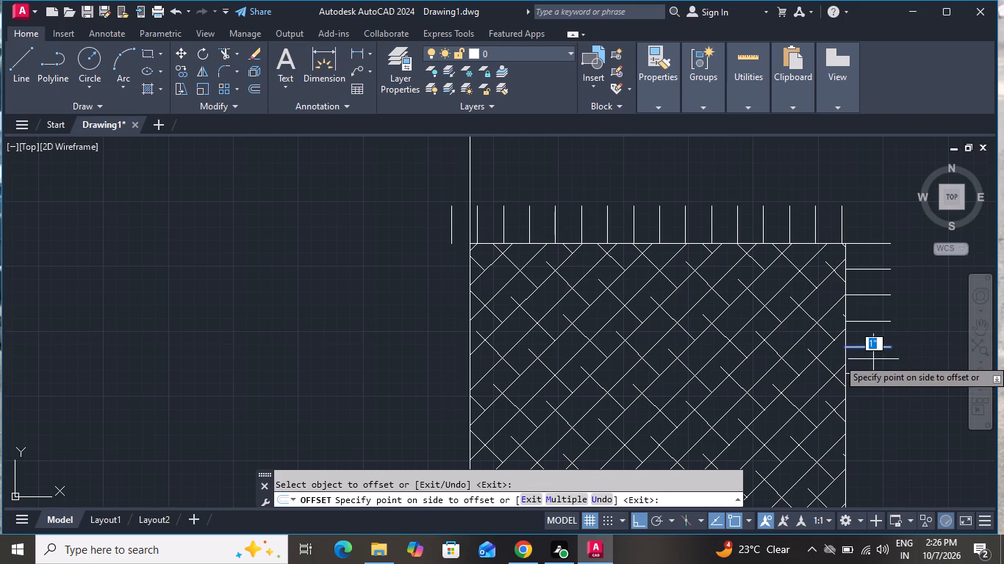
click(865, 384)
click(867, 373)
click(864, 417)
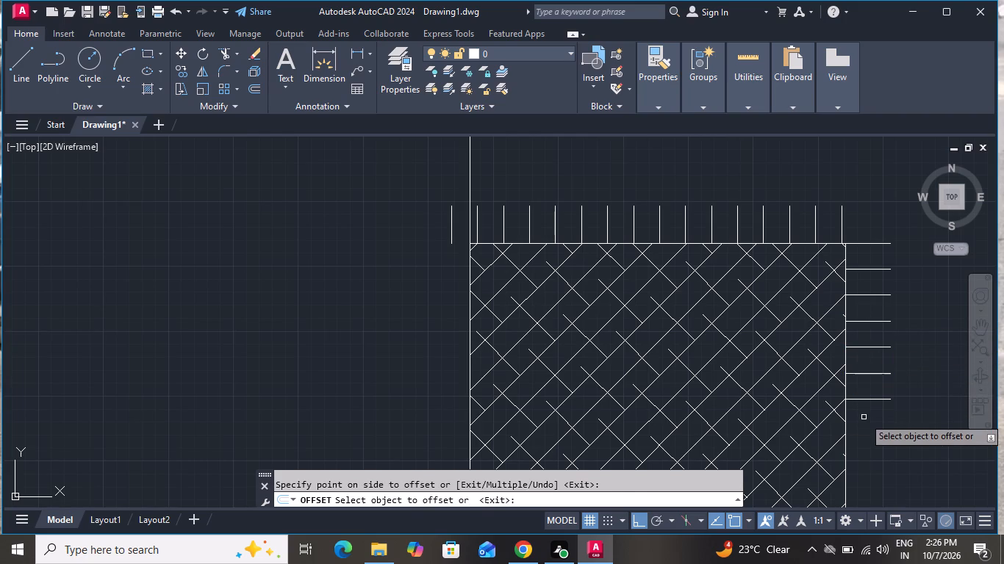
click(871, 397)
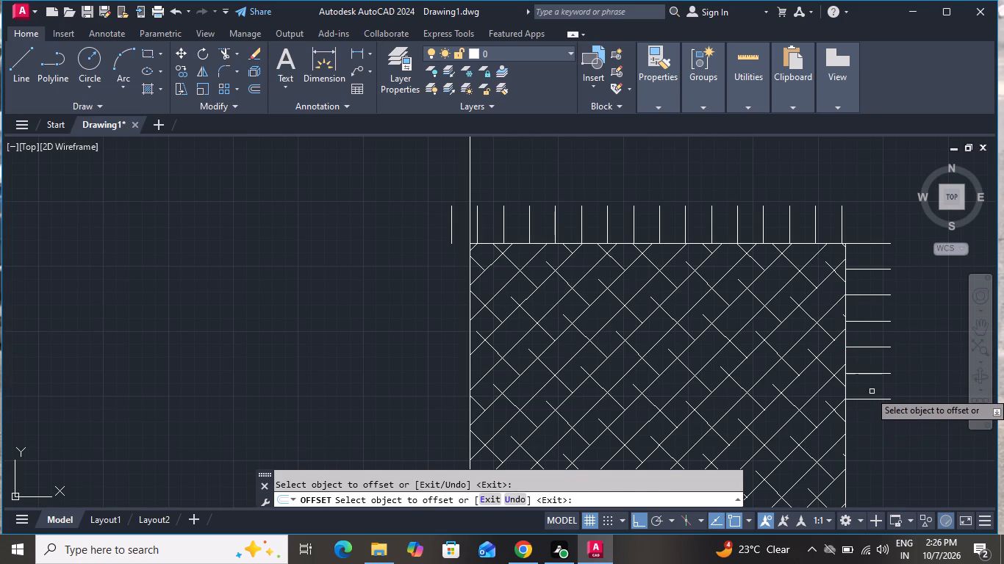
click(872, 398)
click(861, 418)
Extend the fringe down the rug's right edge with five more lines, each offset 1" from the last.
scroll(882, 311, down, 3)
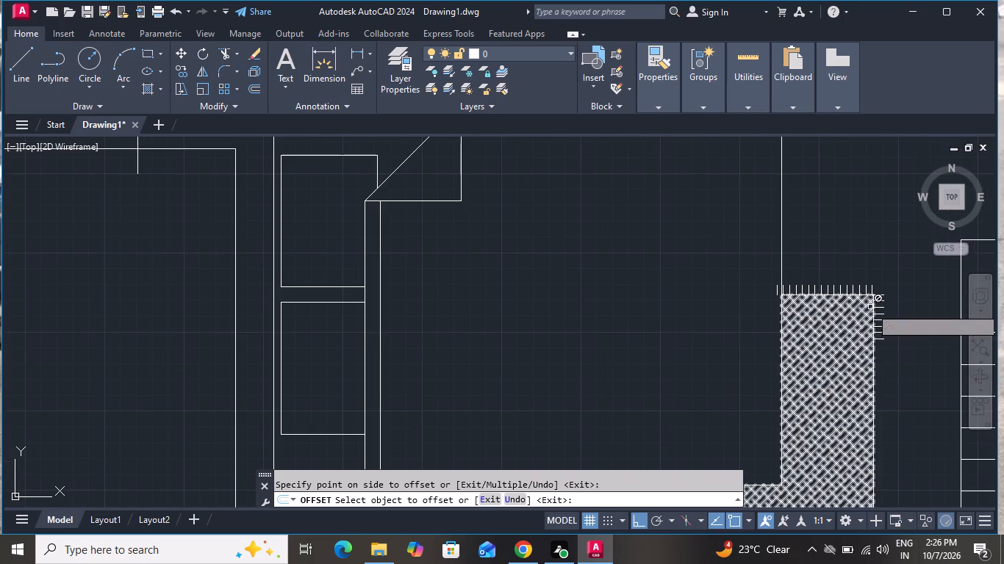
scroll(885, 356, up, 3)
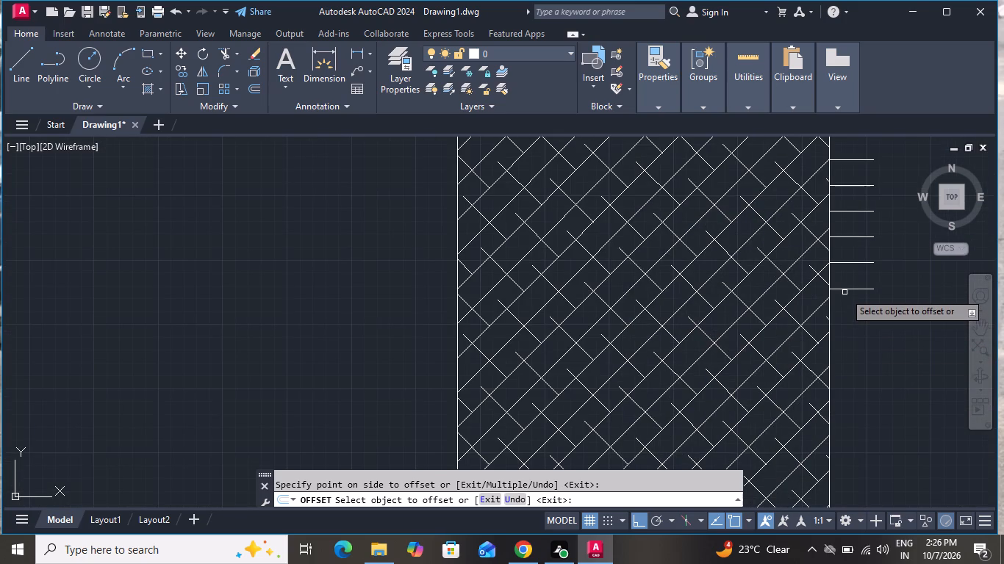
click(846, 289)
click(851, 350)
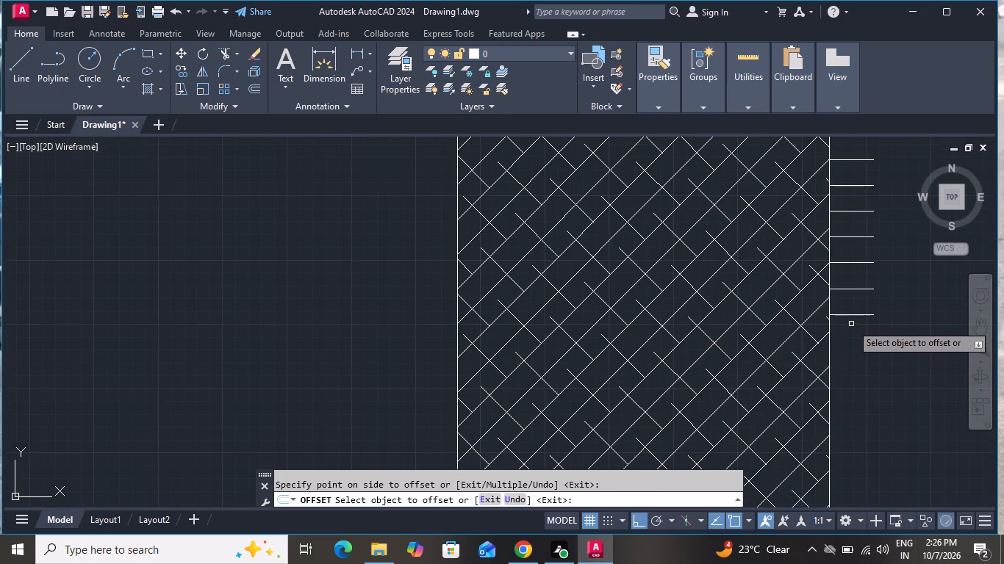
click(854, 314)
click(848, 372)
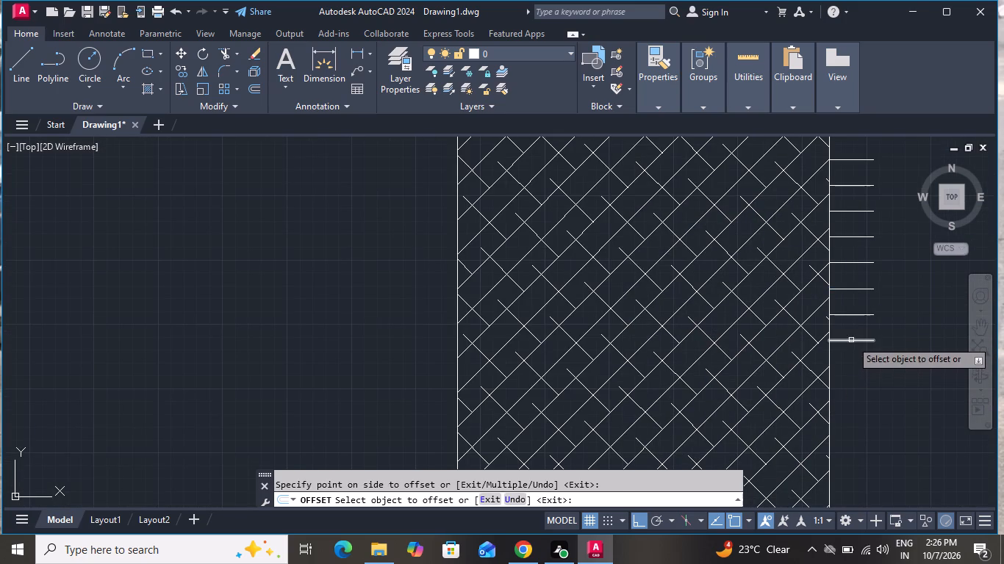
click(851, 340)
click(845, 402)
click(852, 364)
click(857, 436)
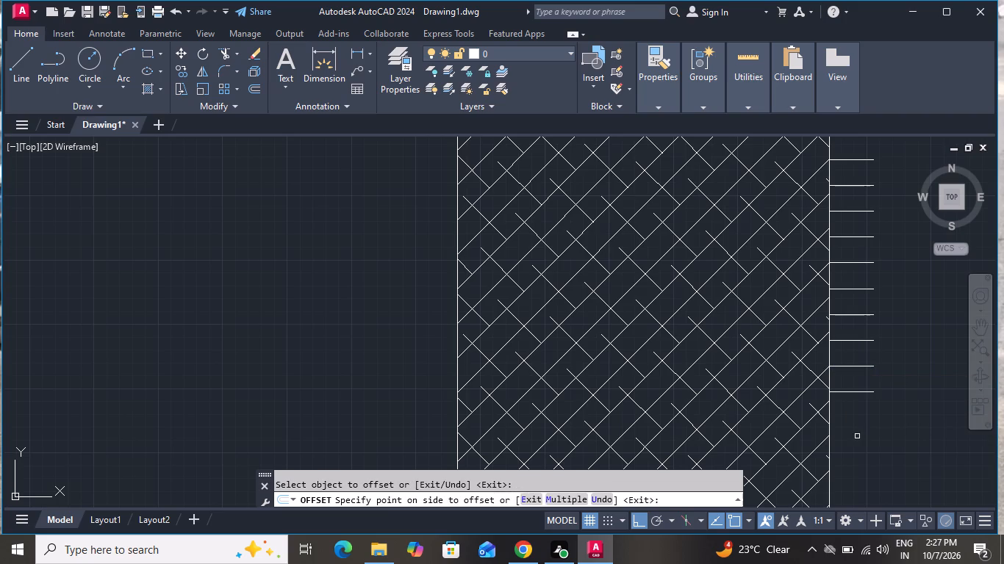
click(858, 394)
click(859, 438)
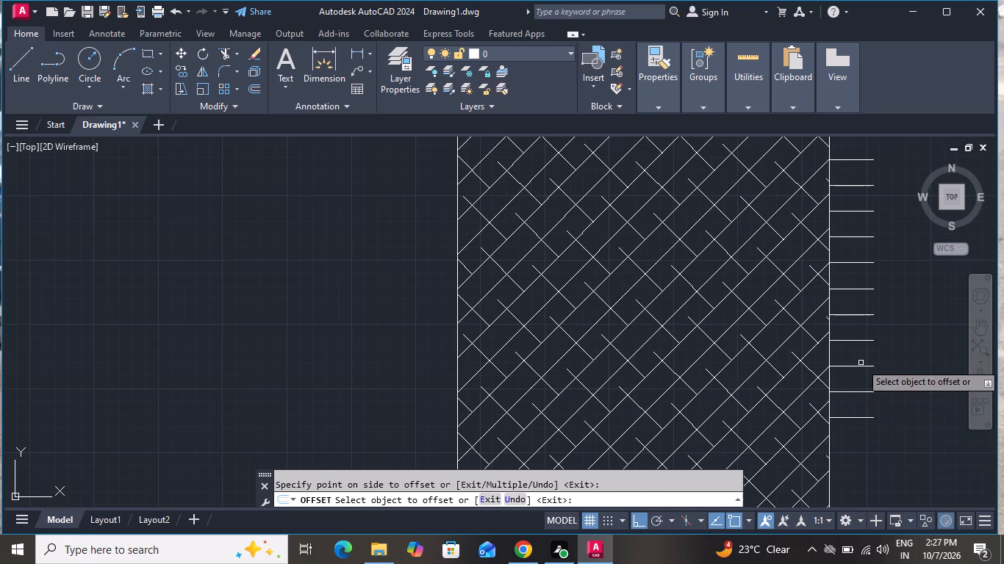
Add five further fringe lines down the rug's right edge, offsetting each one 1" below the previous line.
scroll(862, 355, down, 3)
scroll(875, 422, up, 4)
scroll(874, 399, down, 2)
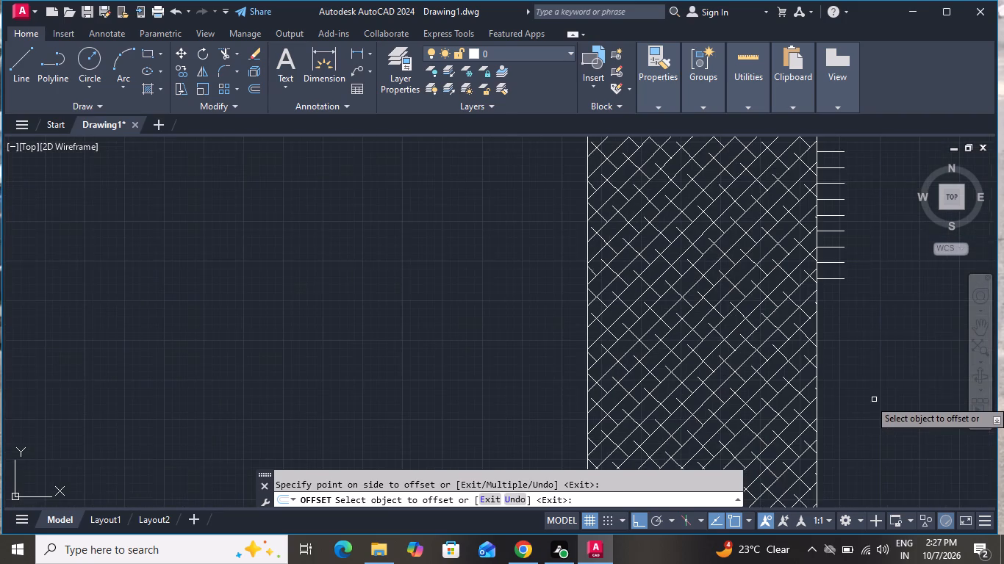
drag(834, 278, 833, 300)
click(829, 351)
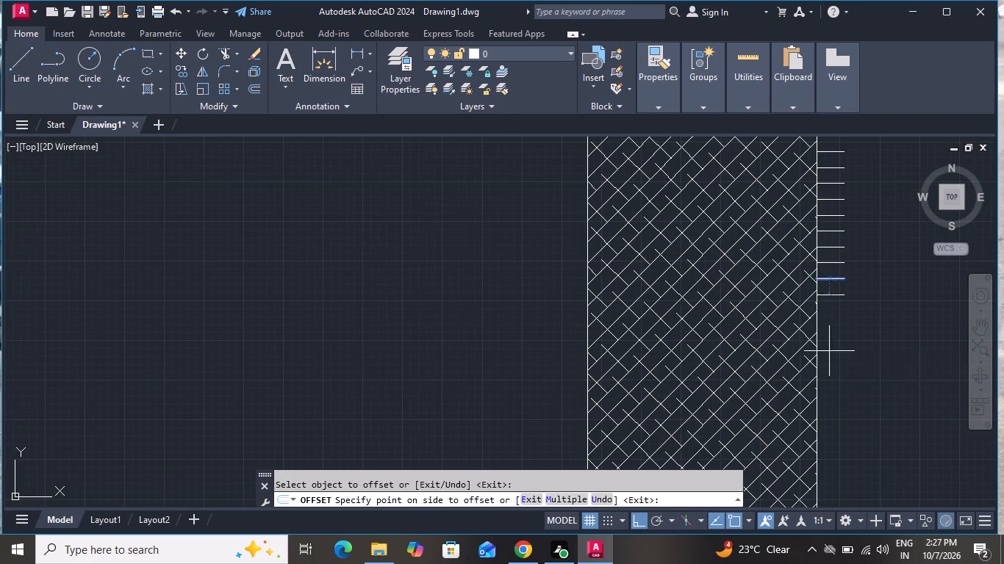
click(841, 292)
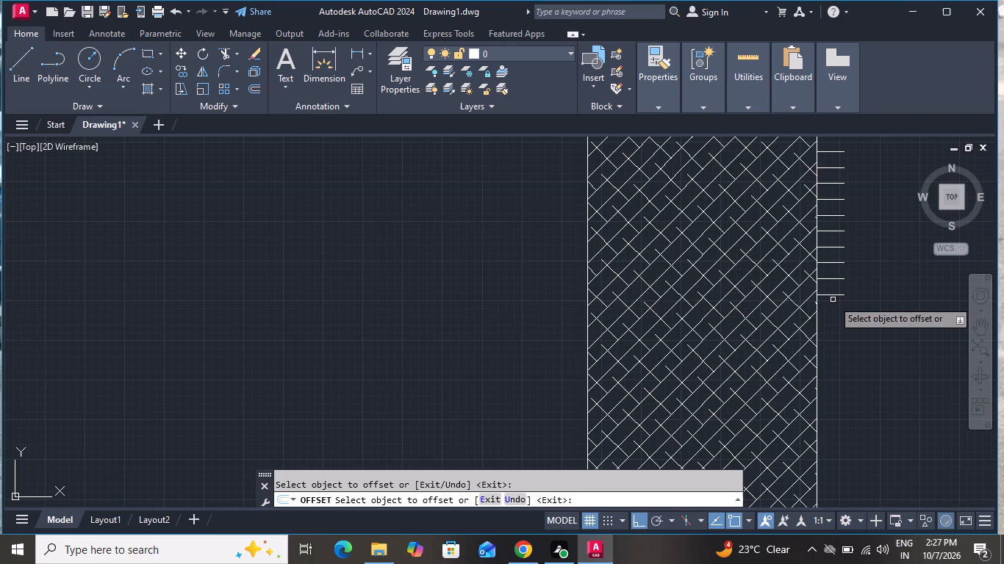
click(834, 294)
click(834, 388)
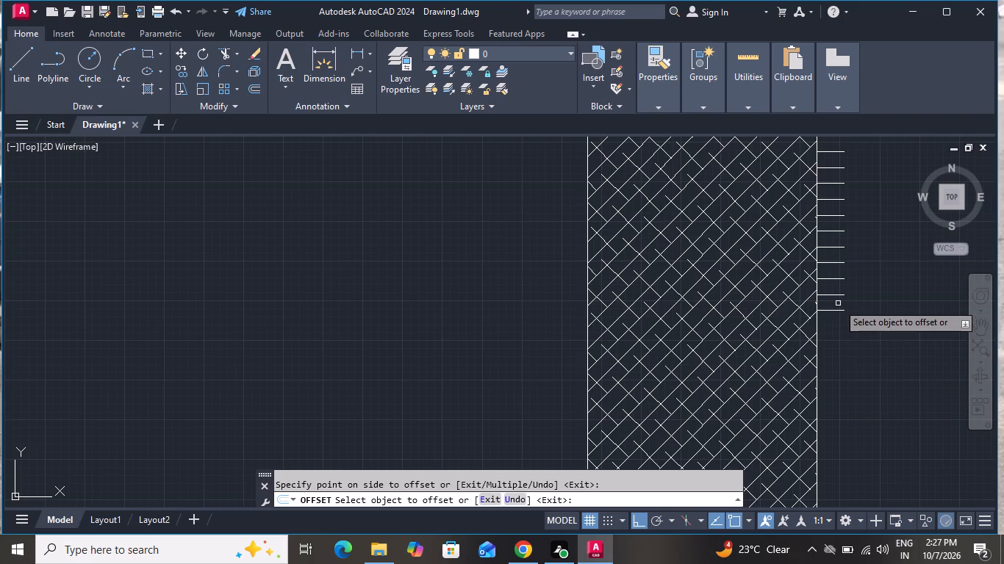
click(830, 310)
click(836, 378)
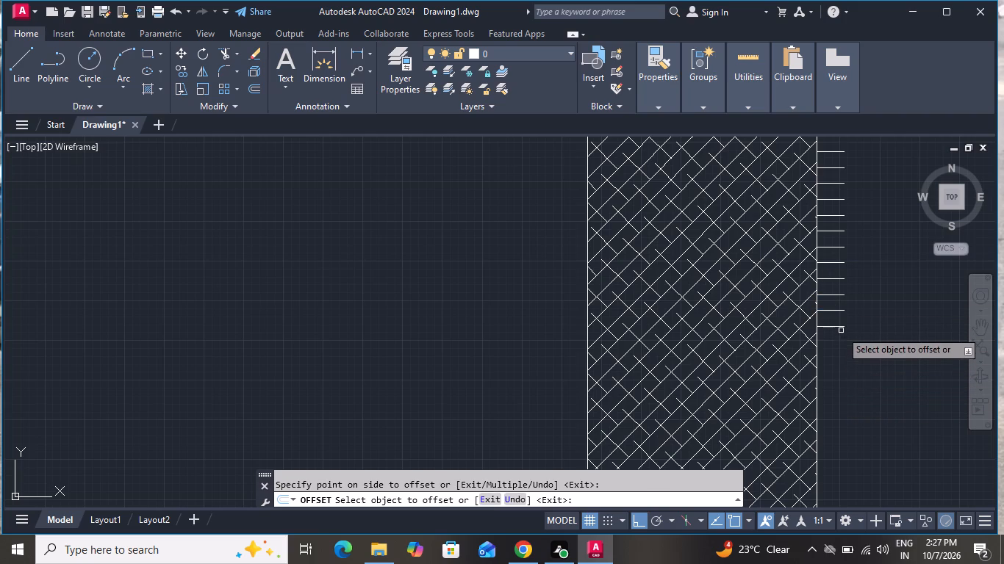
drag(841, 326, 841, 338)
click(835, 408)
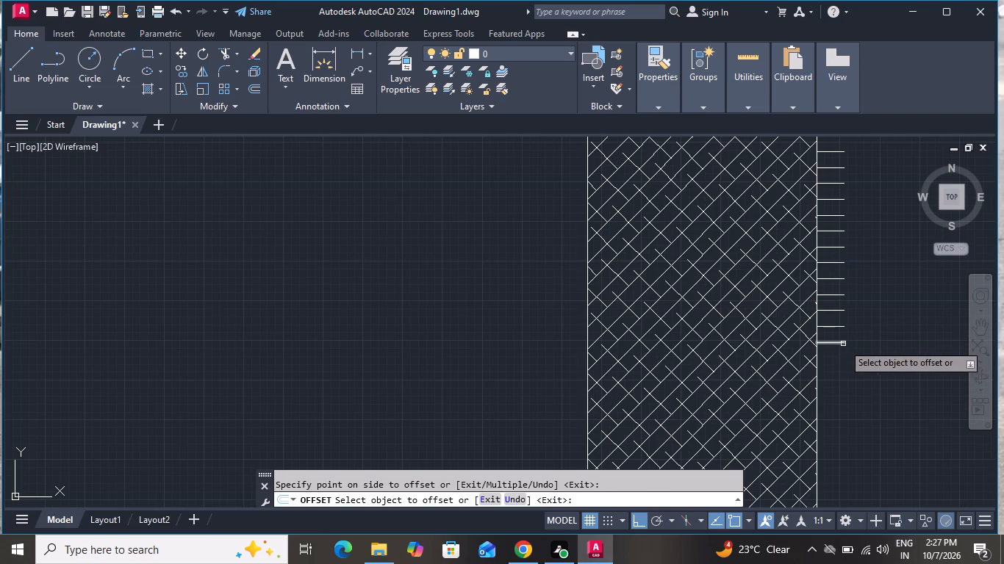
click(843, 344)
click(825, 407)
double_click(832, 358)
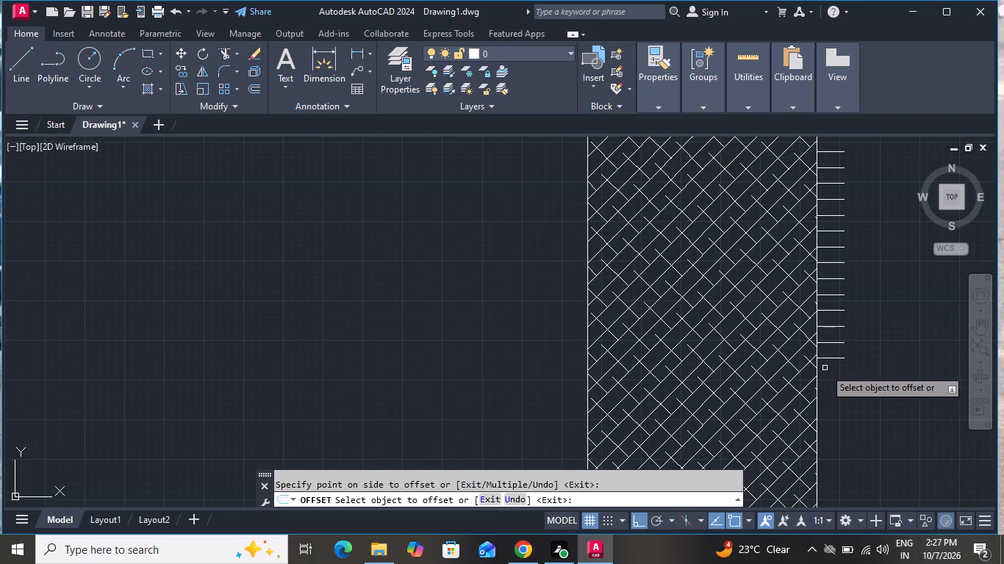
Add three more fringe lines down the rug's right edge, each offset 1" below the previous one.
click(826, 359)
click(825, 391)
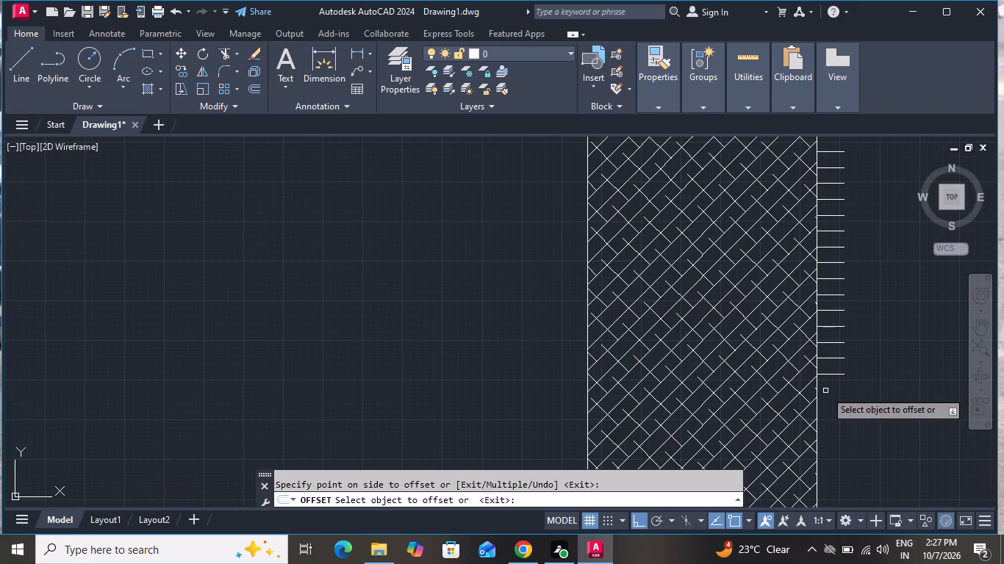
click(831, 375)
click(831, 388)
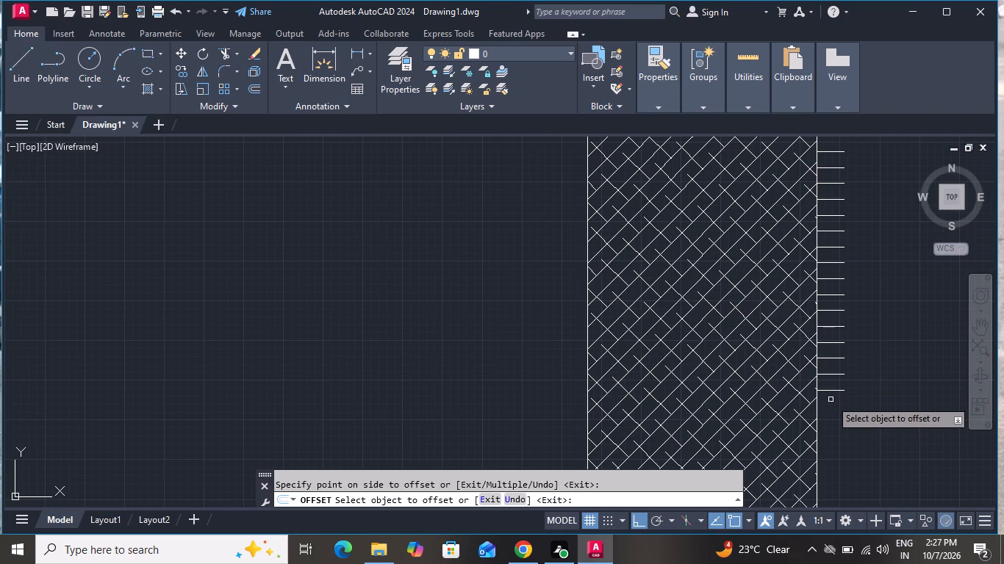
click(833, 391)
click(833, 403)
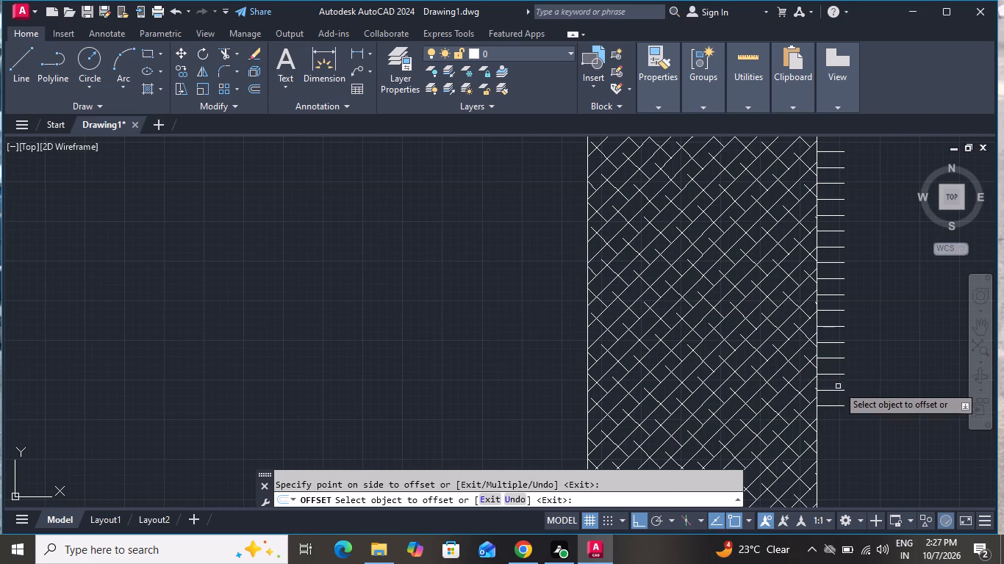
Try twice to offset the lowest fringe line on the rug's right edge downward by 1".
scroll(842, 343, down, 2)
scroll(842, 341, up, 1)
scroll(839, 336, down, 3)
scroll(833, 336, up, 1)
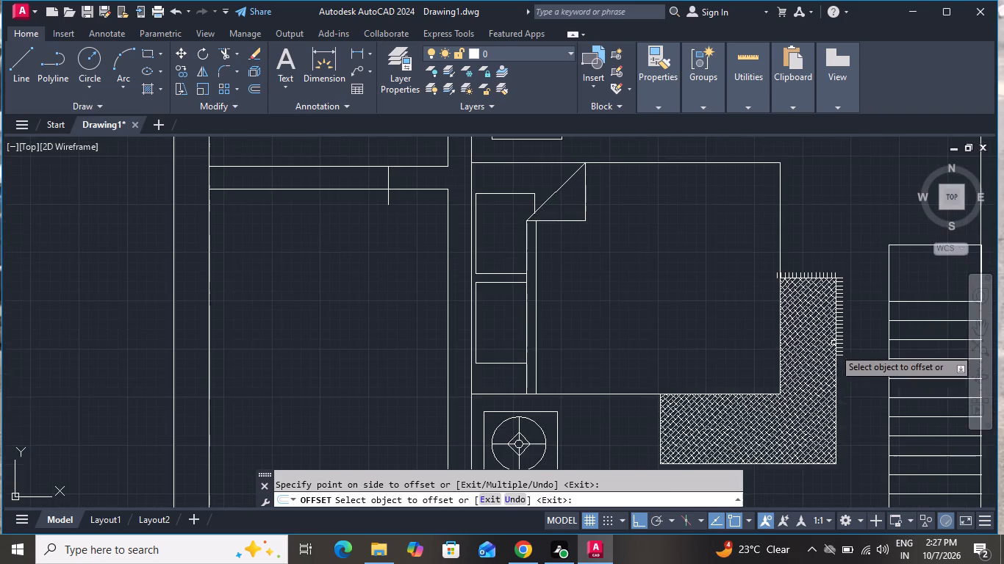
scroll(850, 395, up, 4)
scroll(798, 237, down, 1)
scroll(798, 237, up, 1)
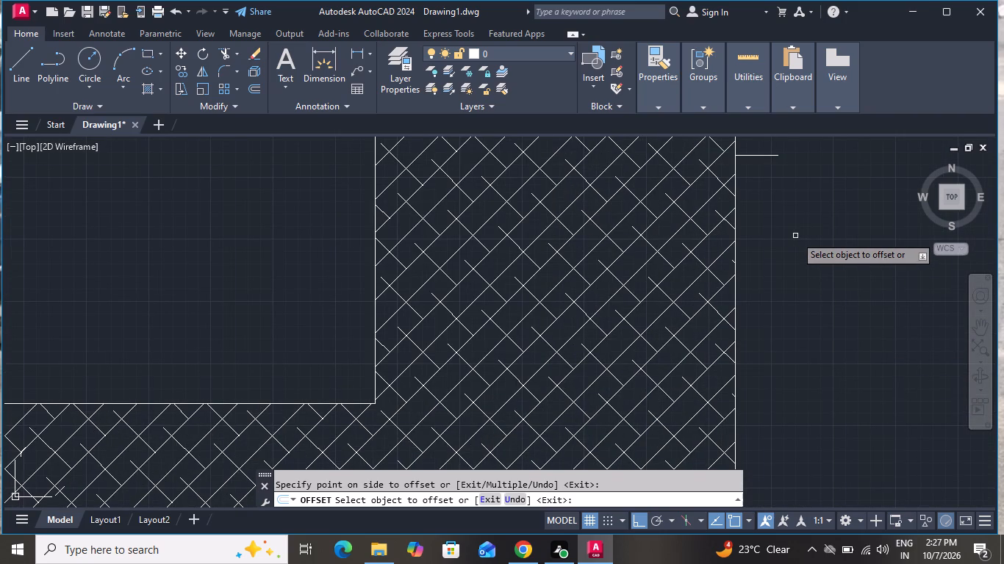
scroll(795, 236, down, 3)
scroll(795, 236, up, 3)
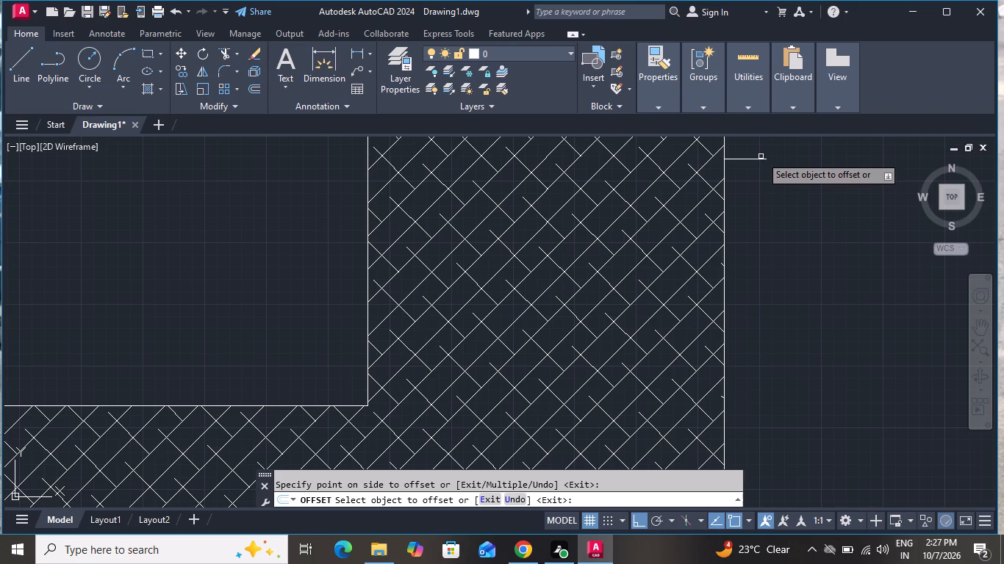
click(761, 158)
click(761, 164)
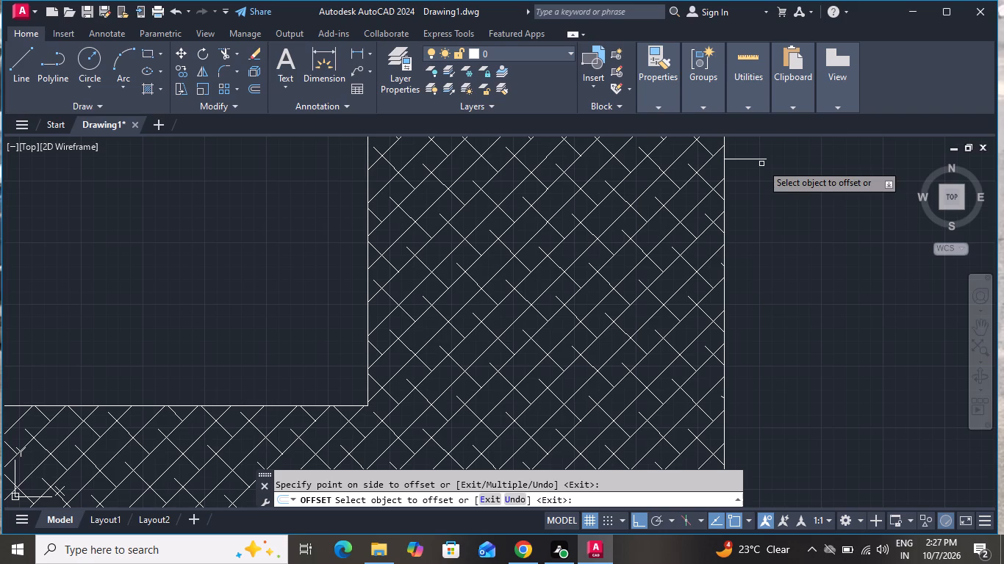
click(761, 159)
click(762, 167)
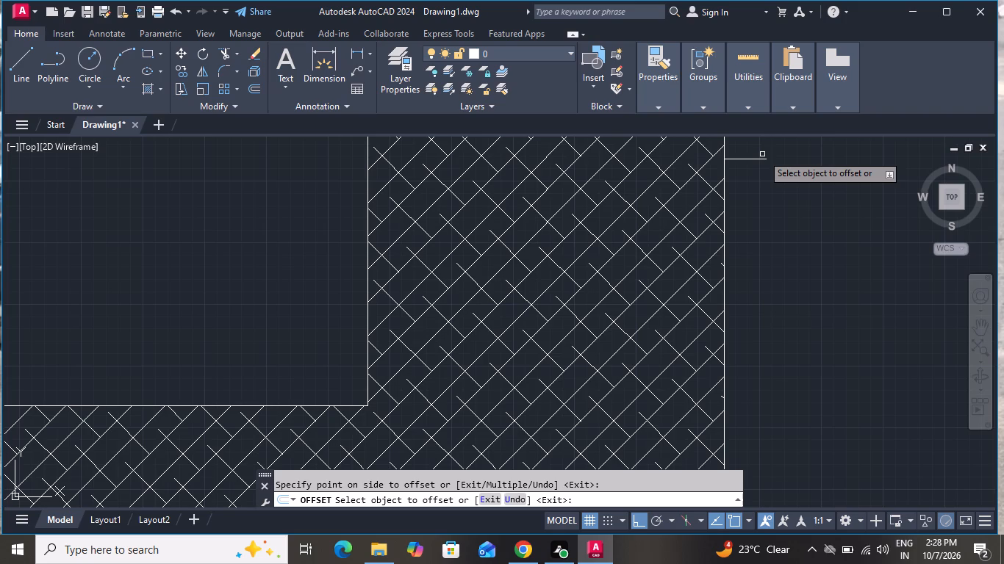
Extend the right-edge fringe downward with four lines, offsetting each one 1" below the last.
scroll(768, 162, down, 6)
scroll(768, 162, up, 1)
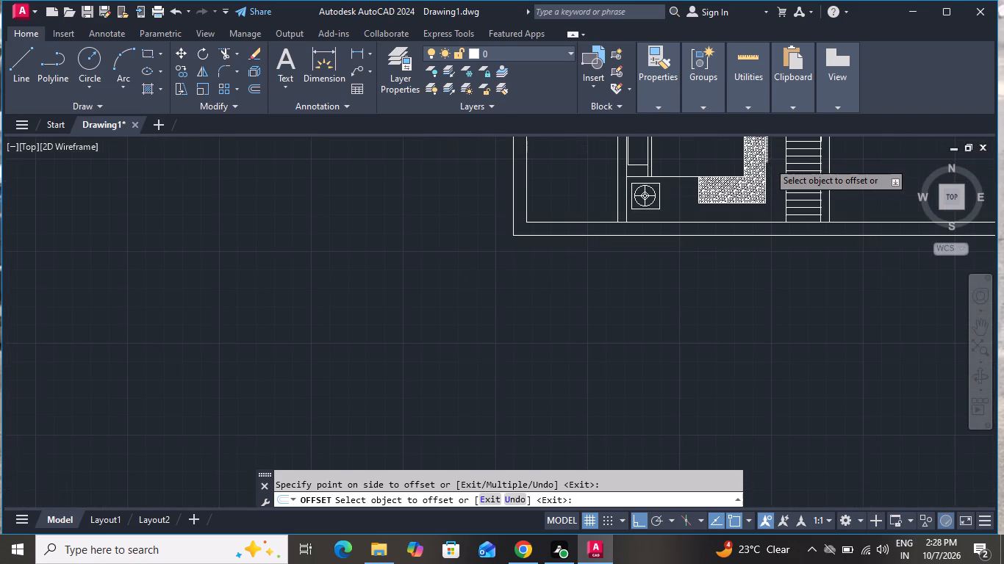
scroll(768, 162, up, 5)
scroll(768, 162, down, 1)
scroll(768, 162, up, 1)
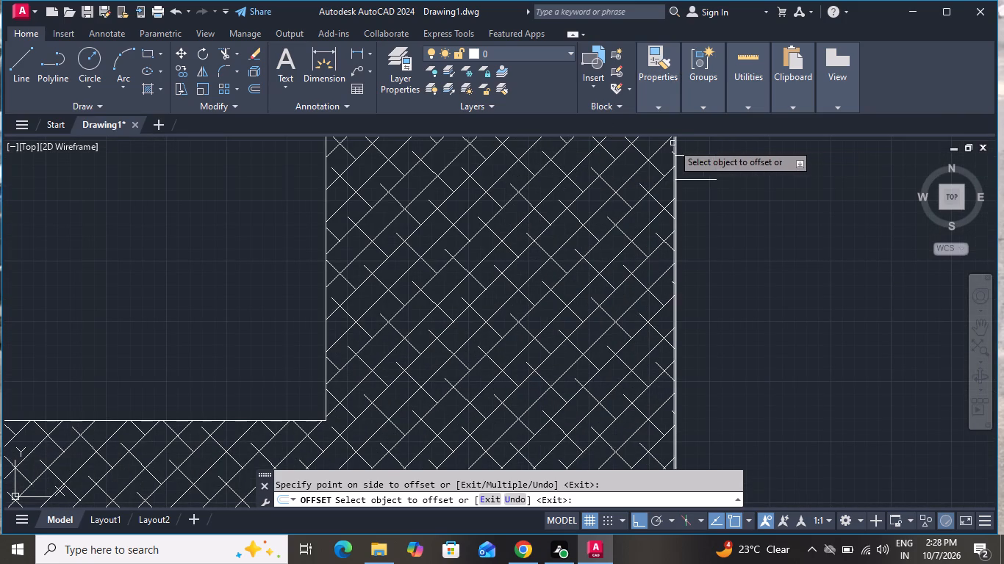
scroll(676, 140, down, 1)
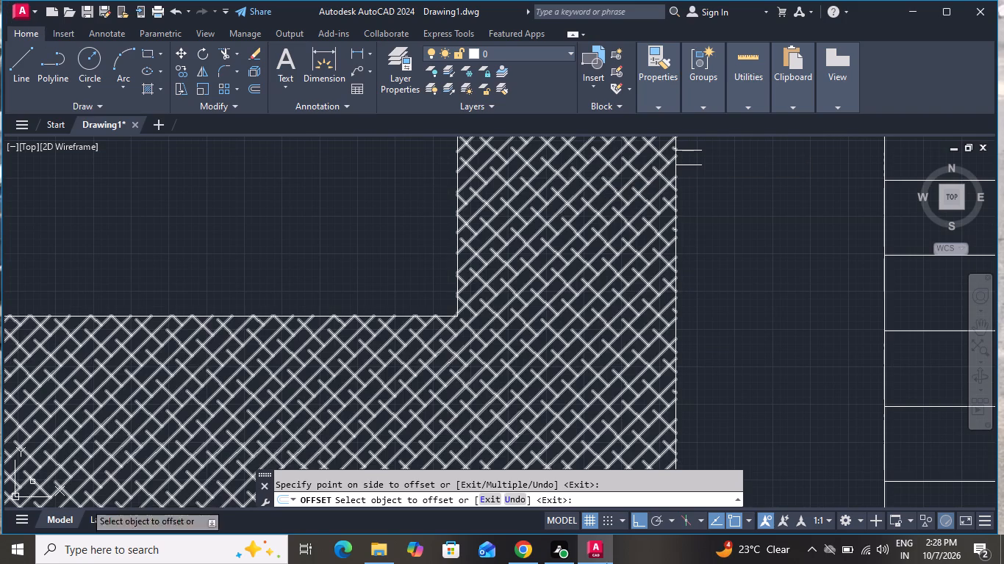
scroll(1003, 185, down, 3)
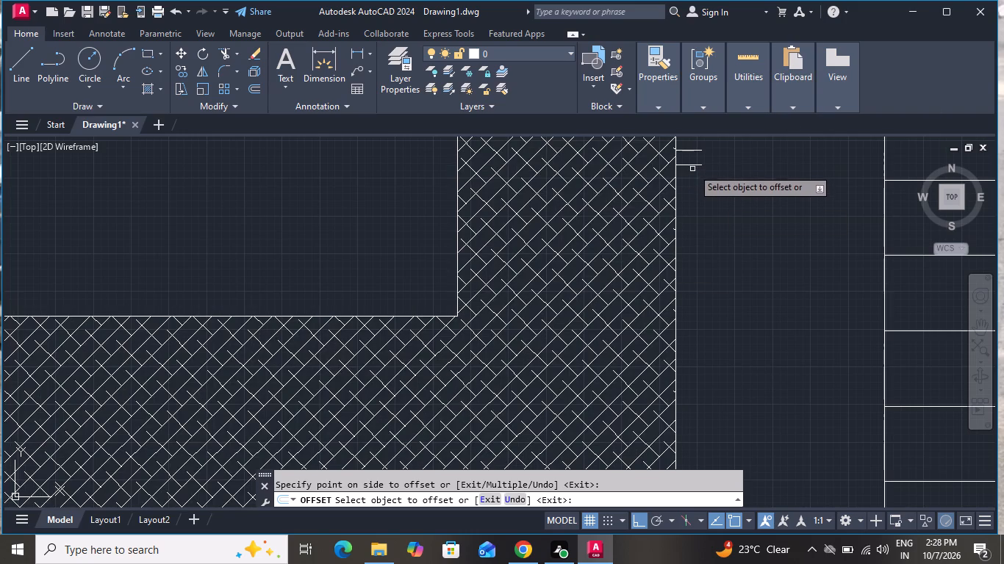
drag(696, 166, 690, 187)
click(685, 200)
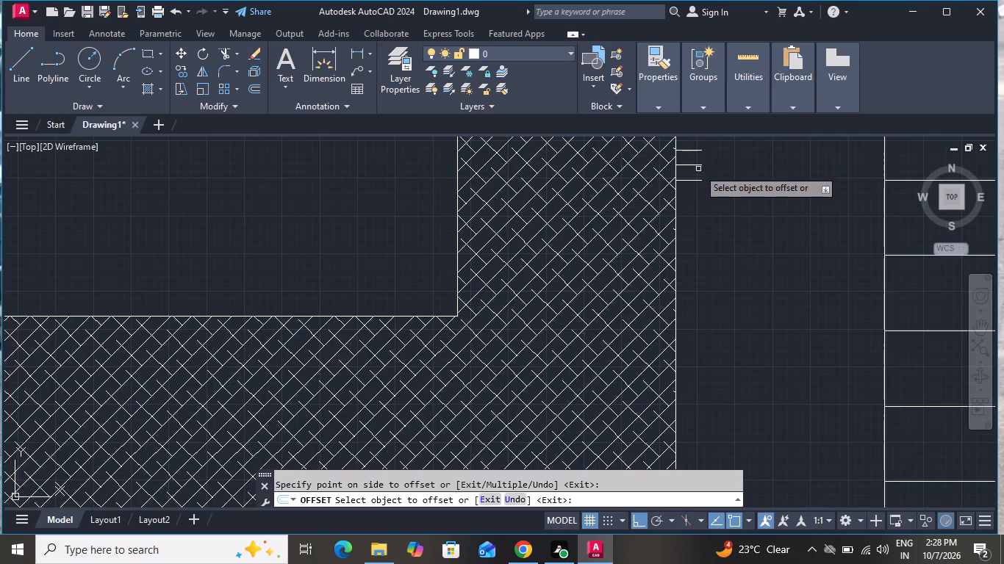
click(694, 176)
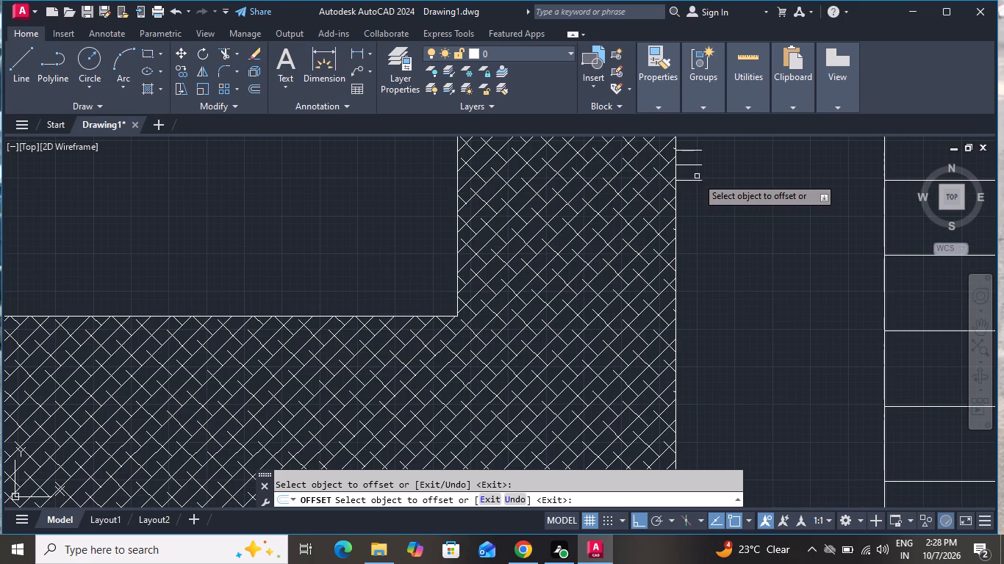
drag(697, 178, 694, 217)
click(686, 239)
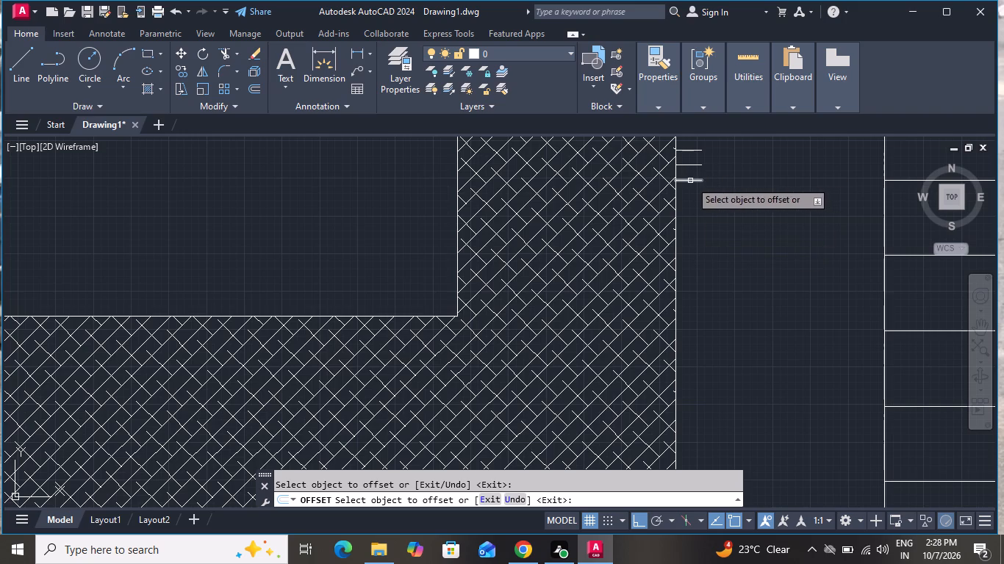
drag(690, 181, 688, 191)
click(689, 218)
drag(690, 193, 693, 237)
click(699, 258)
click(700, 210)
click(700, 253)
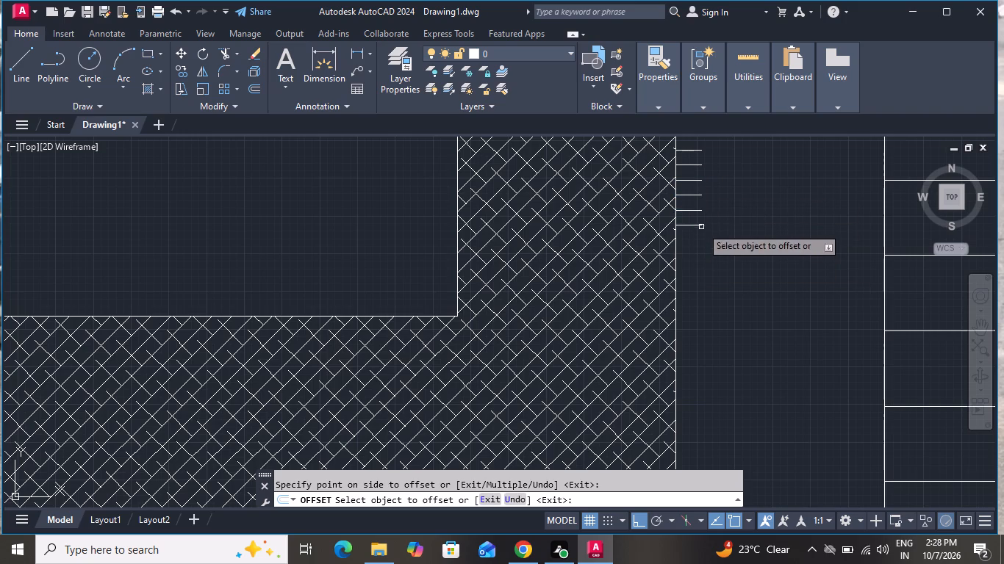
Continue the fringe down the rug's right edge with three lines, each offset 1" from the previous one.
drag(701, 223, 702, 230)
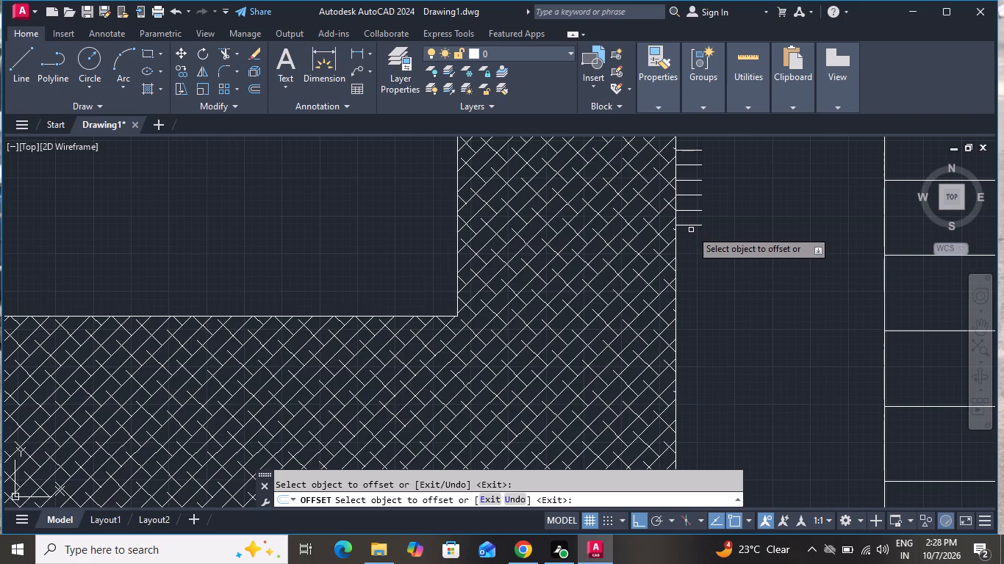
click(690, 223)
click(696, 291)
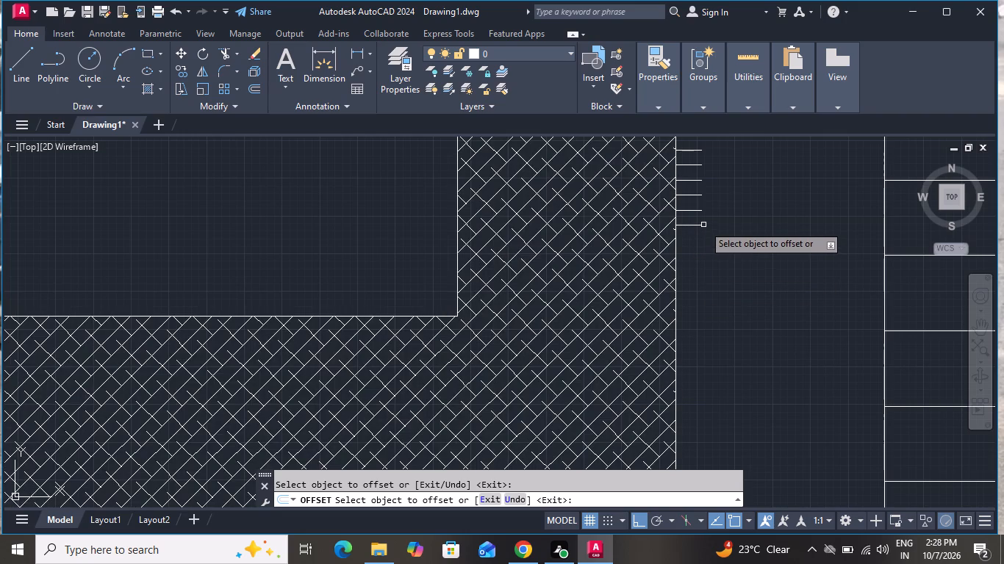
click(703, 225)
click(683, 267)
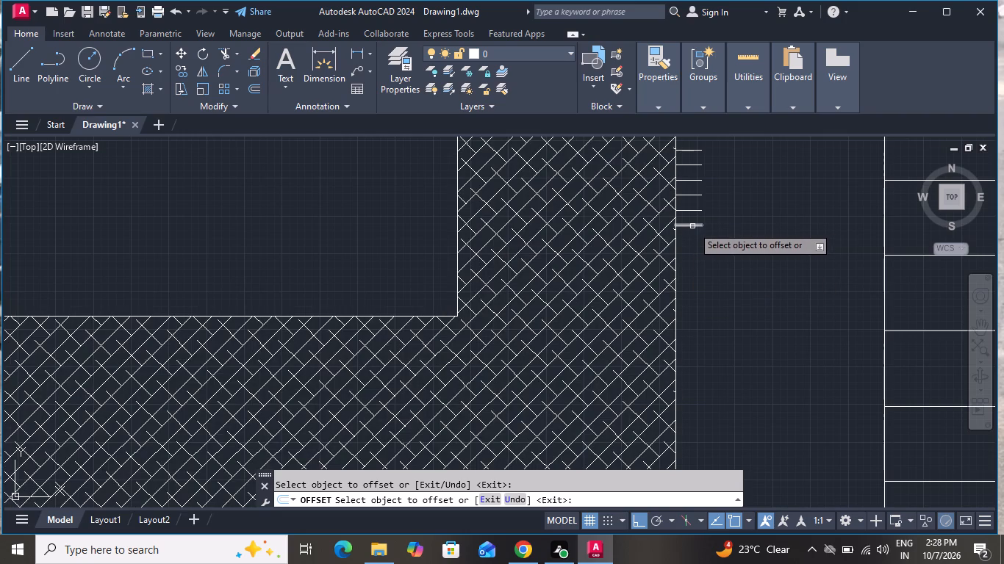
drag(692, 226, 694, 255)
click(691, 281)
click(702, 241)
click(695, 264)
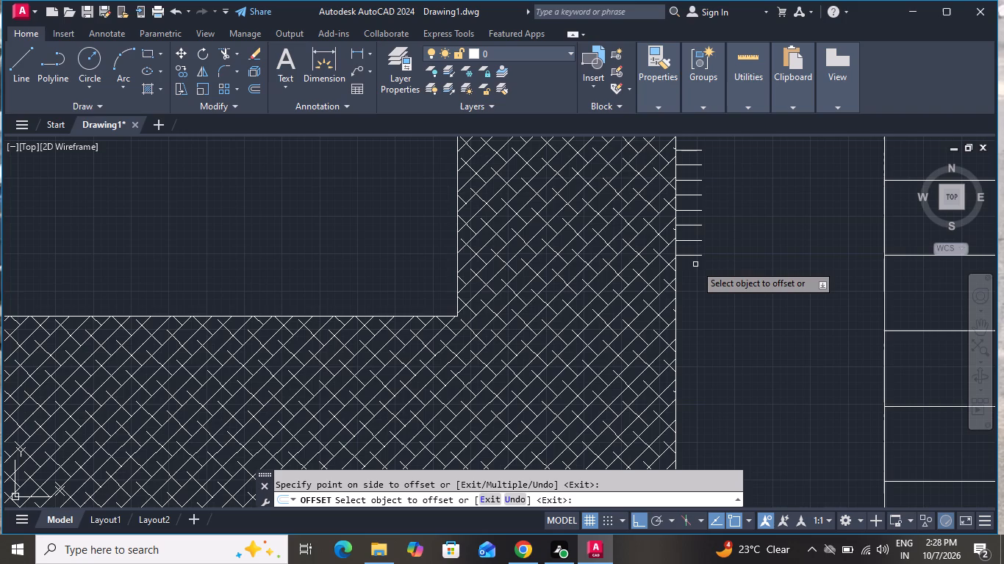
click(695, 256)
click(696, 305)
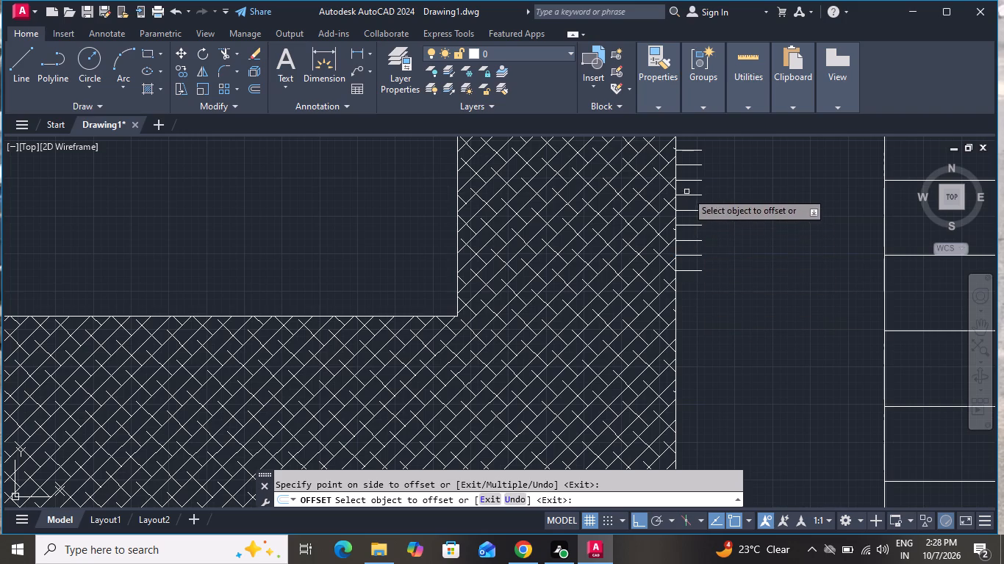
Offset the lowest right-edge fringe line downward by 1" four times in succession.
scroll(717, 301, up, 1)
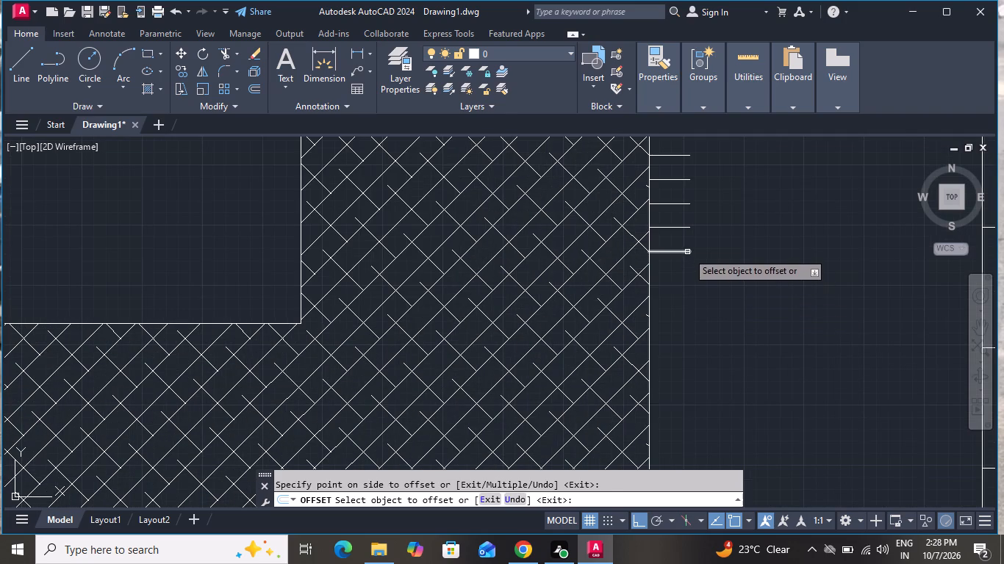
click(687, 252)
click(666, 341)
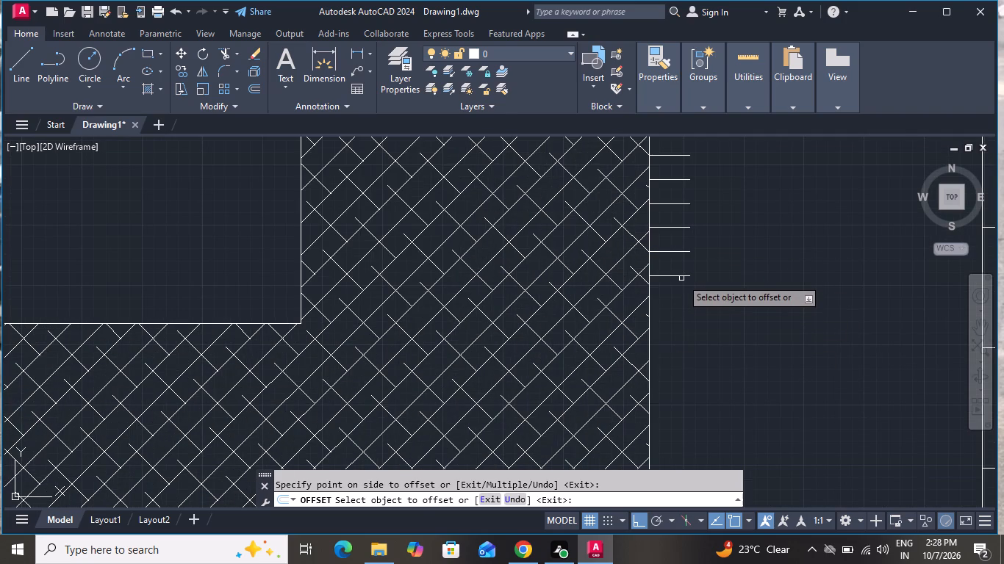
click(681, 278)
click(689, 275)
click(680, 366)
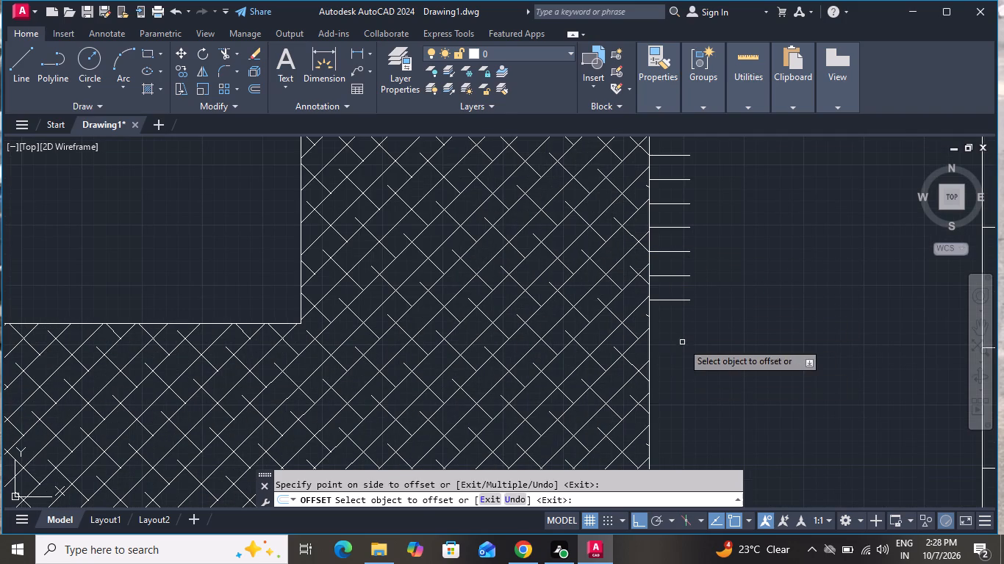
click(686, 299)
click(676, 325)
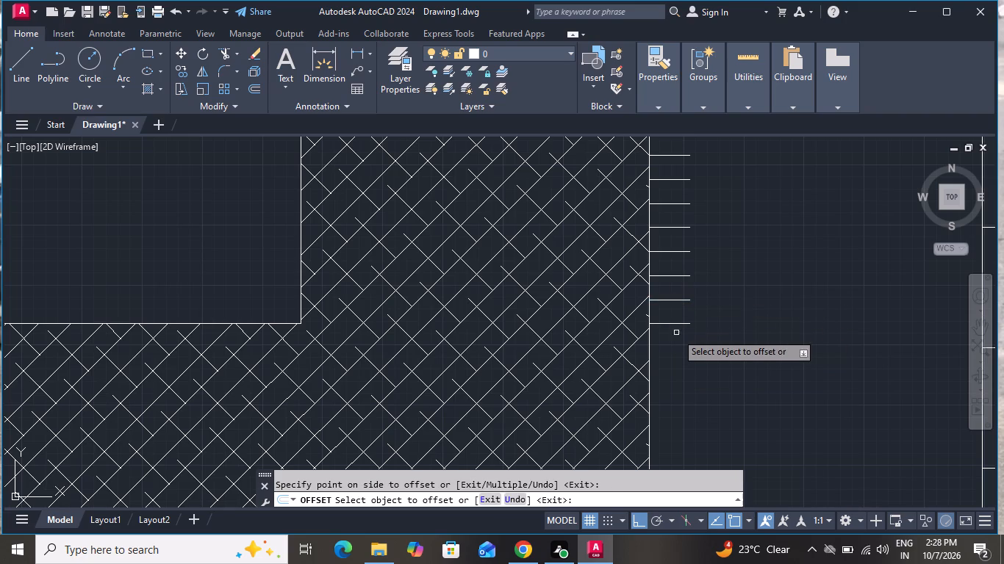
drag(682, 324, 684, 336)
click(692, 372)
Add three fringe lines at 1" offsets down the rug's right edge, below the bed corner.
scroll(708, 272, down, 1)
scroll(708, 272, up, 1)
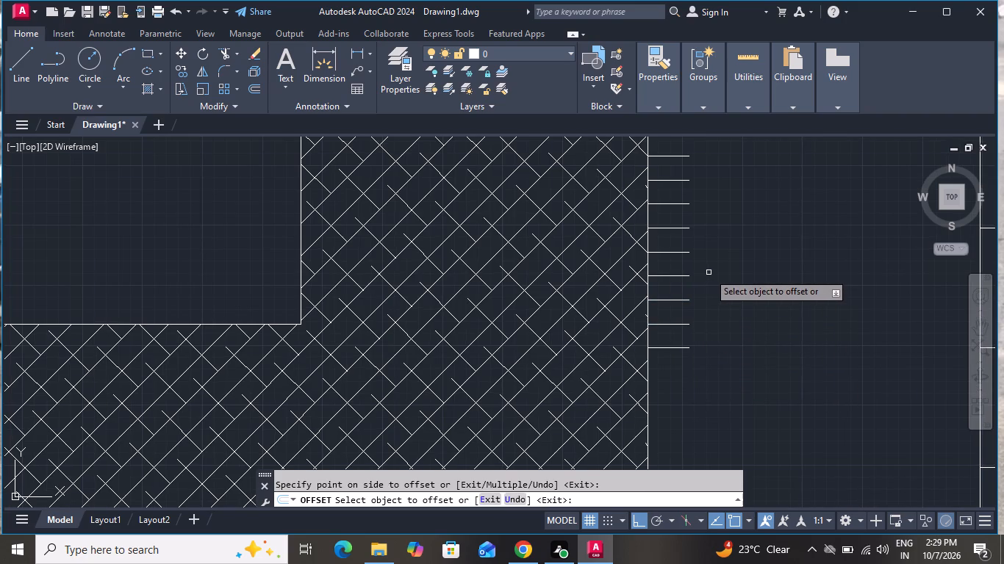
scroll(709, 272, down, 3)
scroll(700, 319, up, 3)
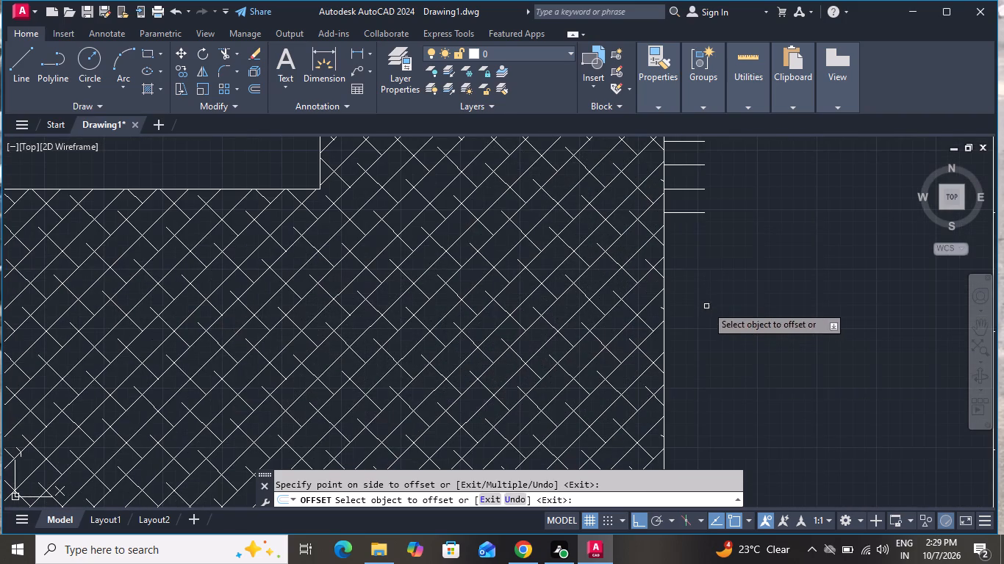
click(685, 211)
click(685, 250)
click(695, 236)
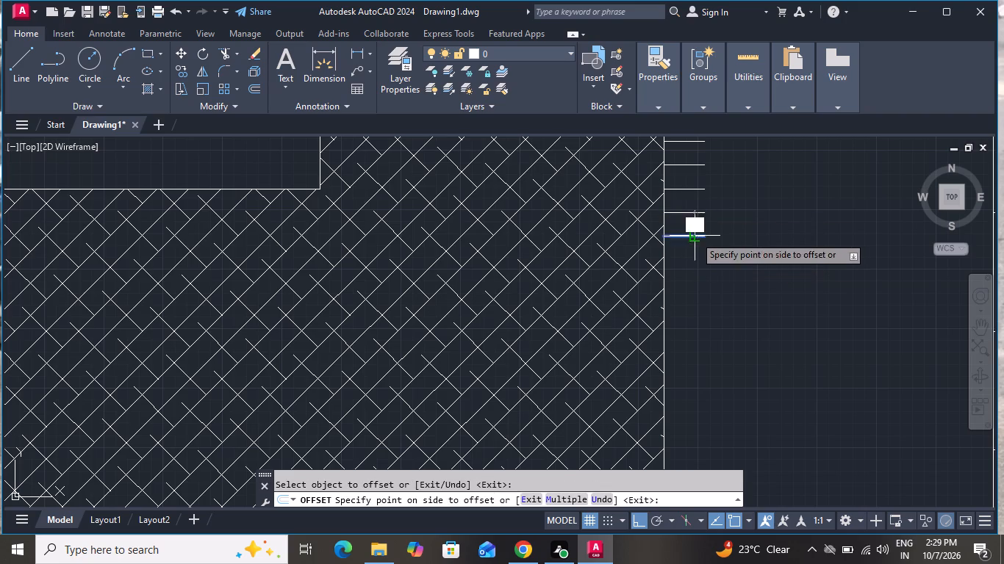
click(693, 286)
click(702, 261)
click(703, 334)
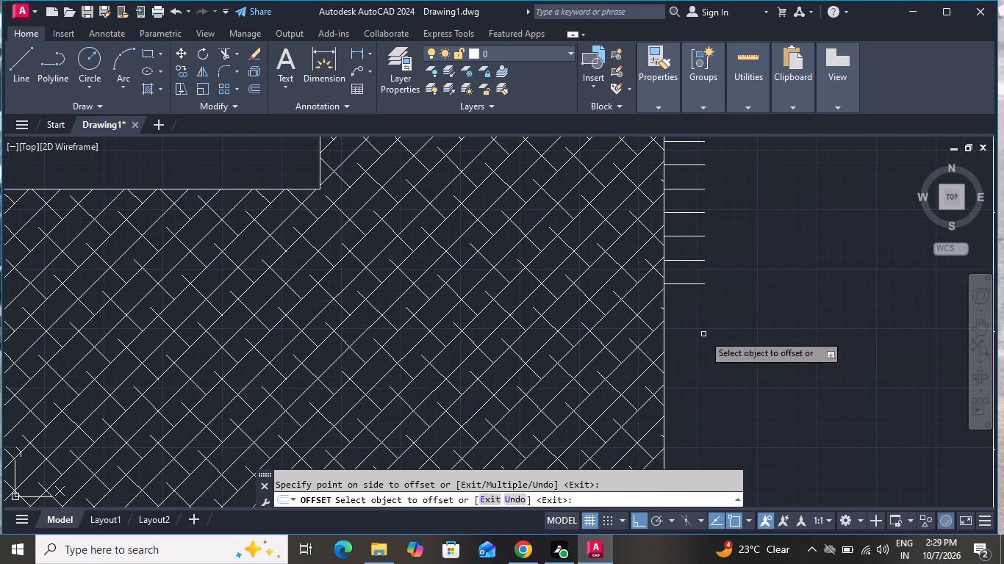
Carry the right-edge fringe further toward the rug's bottom corner with four lines, each offset 1" downward.
drag(702, 284, 695, 311)
click(675, 359)
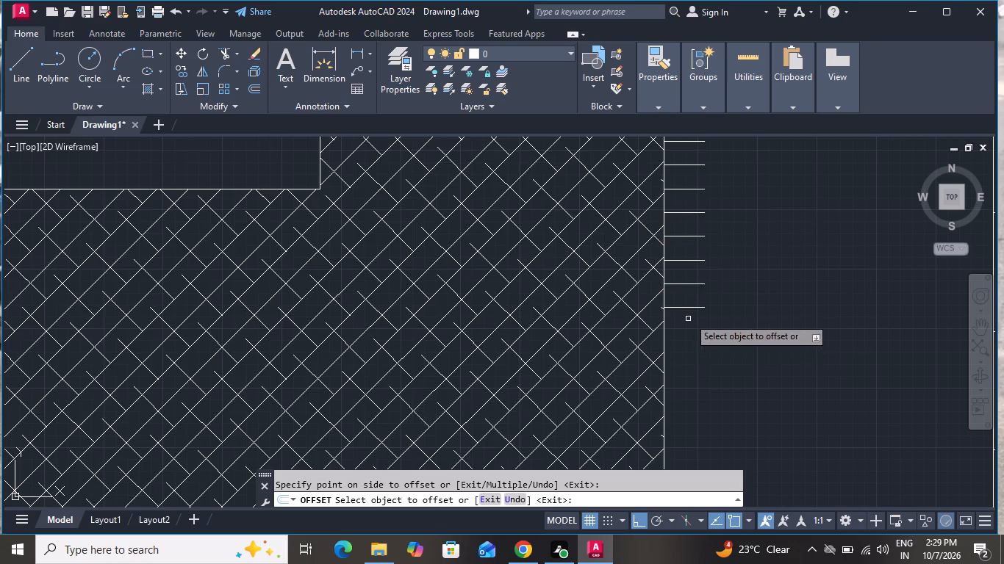
click(690, 306)
click(684, 359)
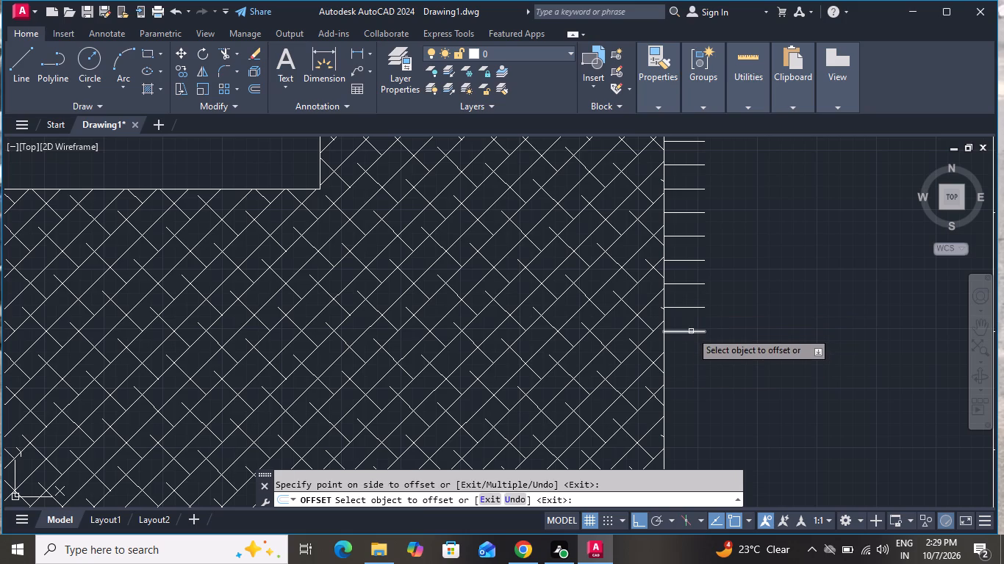
drag(691, 333, 691, 343)
click(684, 365)
drag(686, 354, 681, 391)
click(678, 398)
Offset the lowest fringe line on the rug's right edge 1" downward once more.
scroll(673, 285, down, 2)
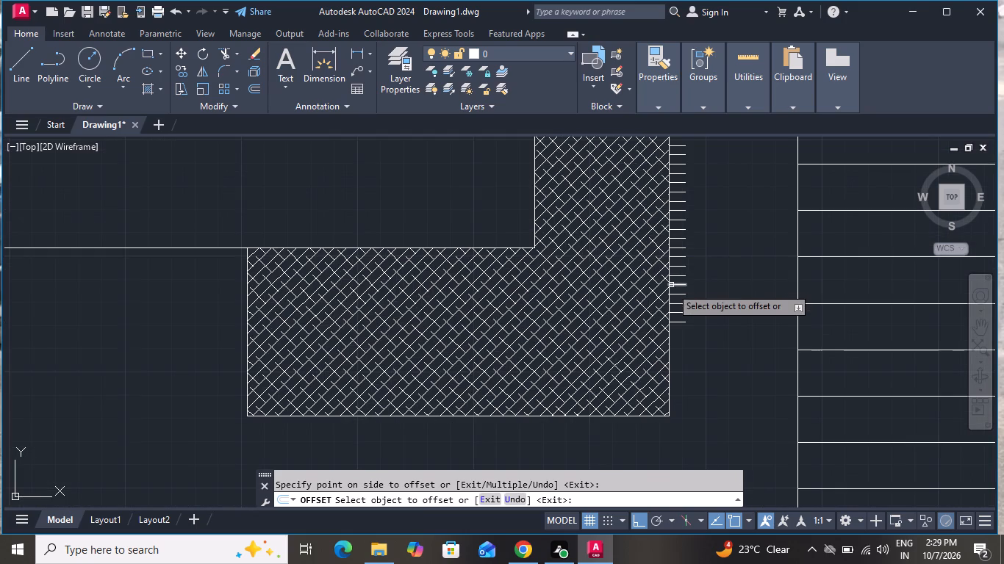
scroll(690, 334, up, 1)
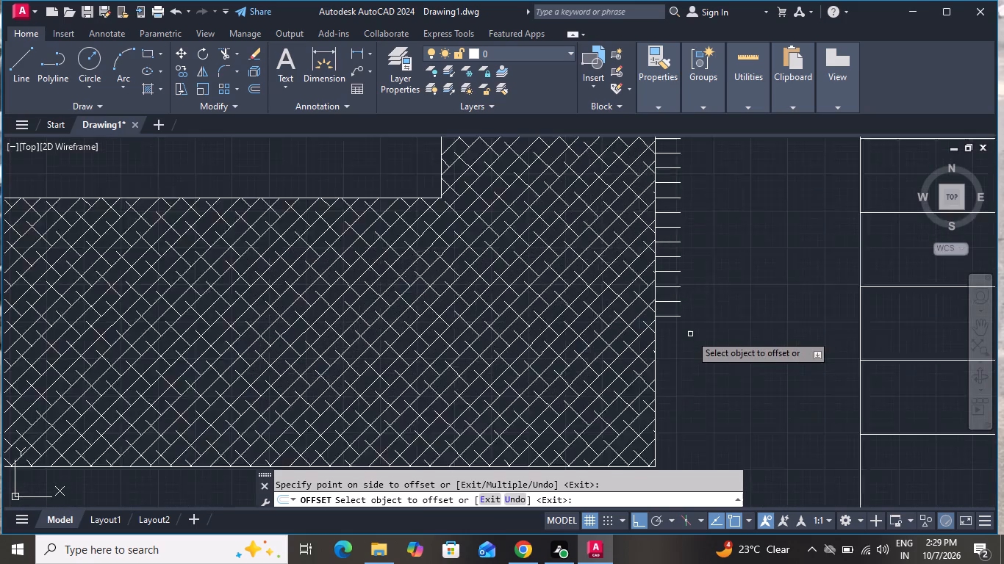
scroll(690, 334, up, 1)
click(665, 310)
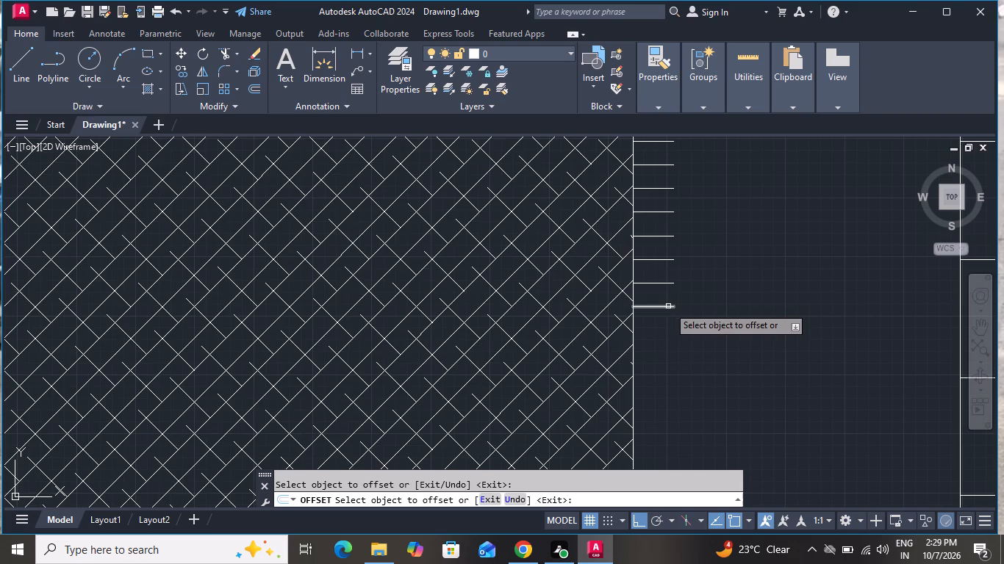
click(668, 307)
click(661, 366)
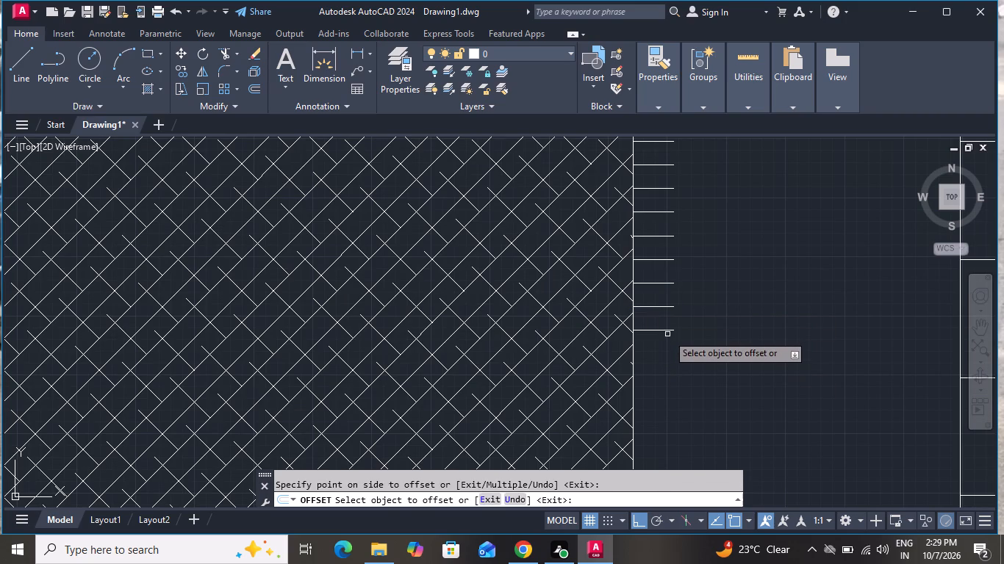
Offset the lowest fringe line on the rug's right edge downward by 1" four times in succession.
click(667, 330)
click(666, 349)
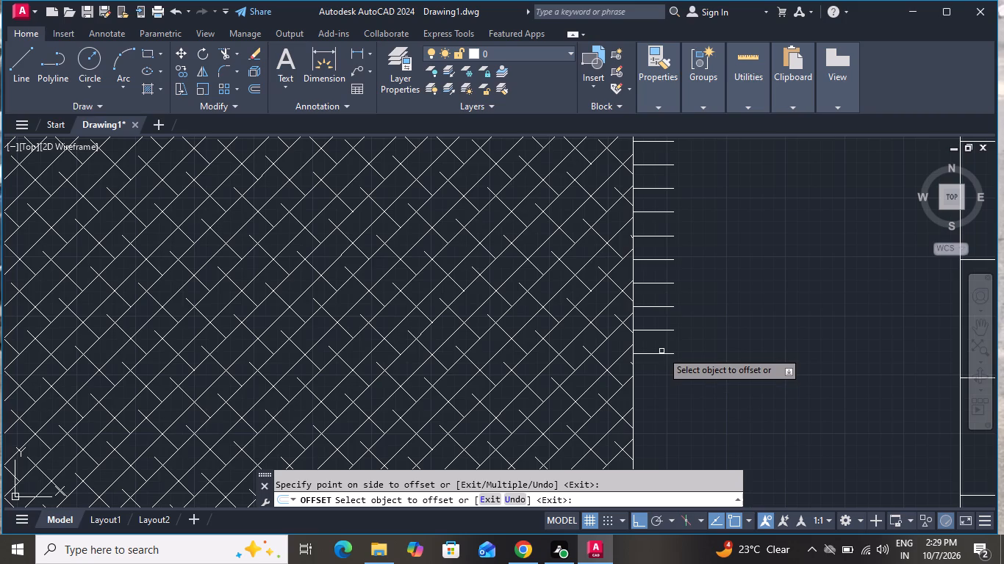
click(661, 355)
click(667, 397)
scroll(667, 256, down, 2)
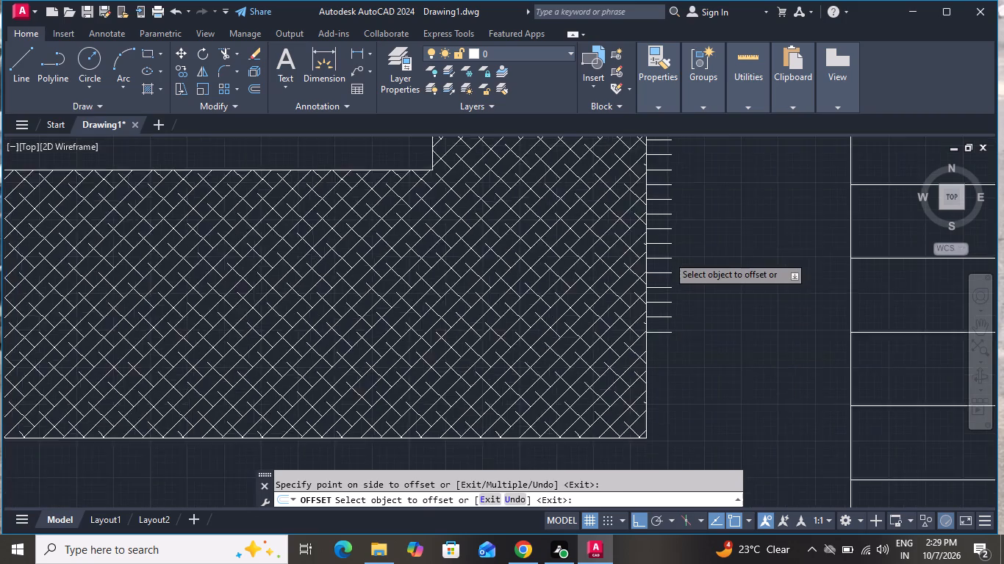
scroll(667, 256, down, 1)
scroll(657, 303, up, 3)
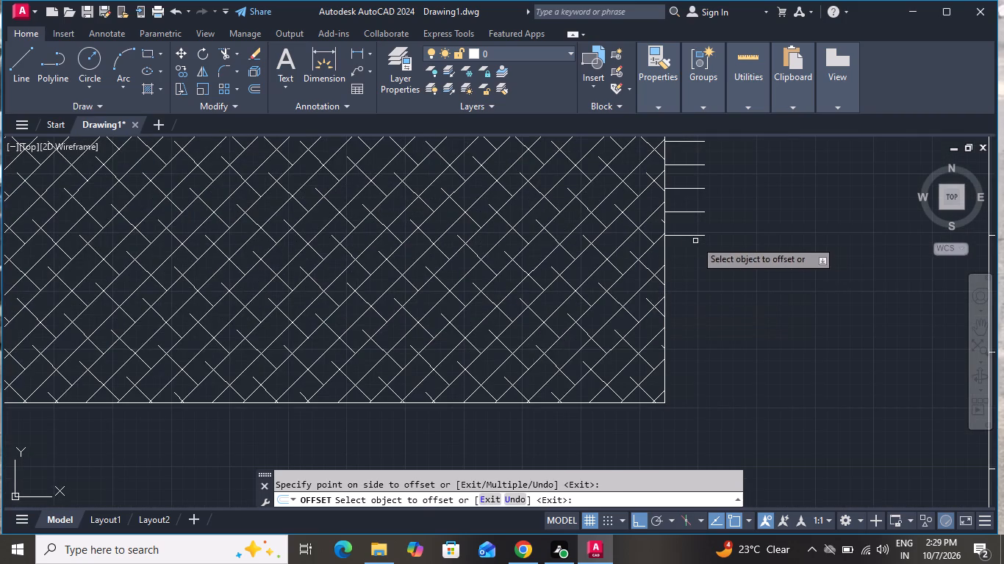
drag(695, 236, 695, 245)
click(687, 311)
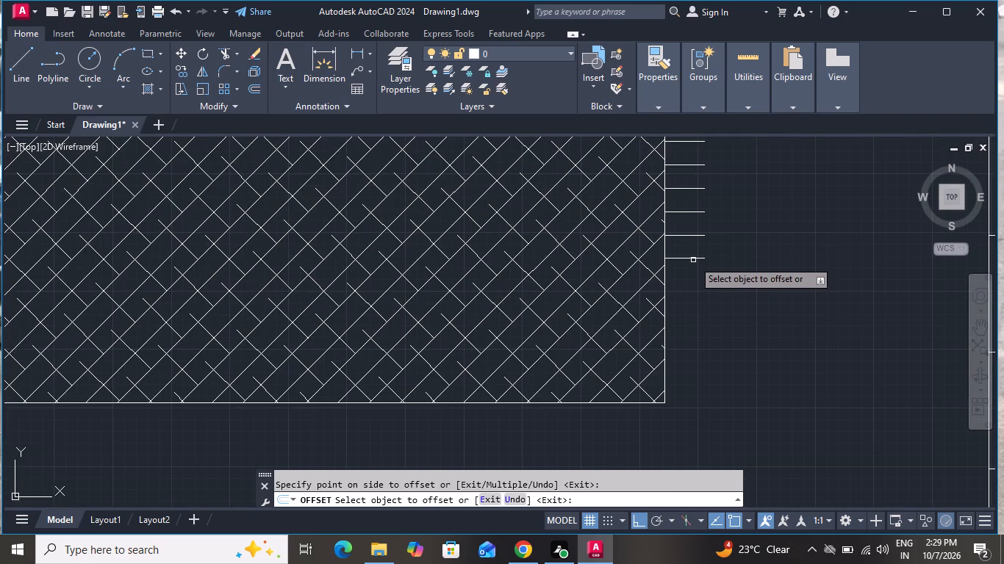
click(693, 260)
click(689, 299)
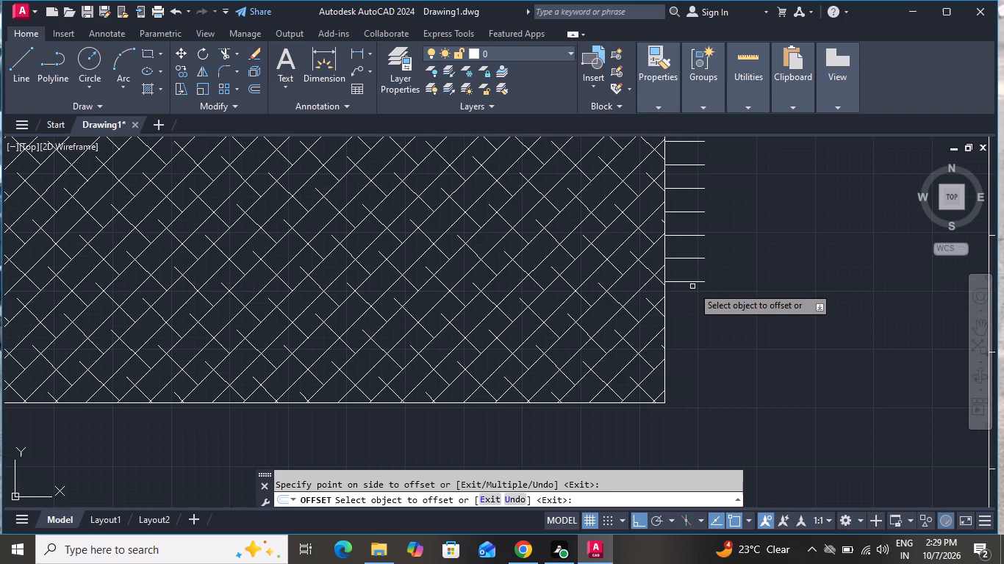
Complete the right-edge fringe down to the rug's bottom corner with five more 1" offsets and end the offset command.
click(692, 282)
click(694, 355)
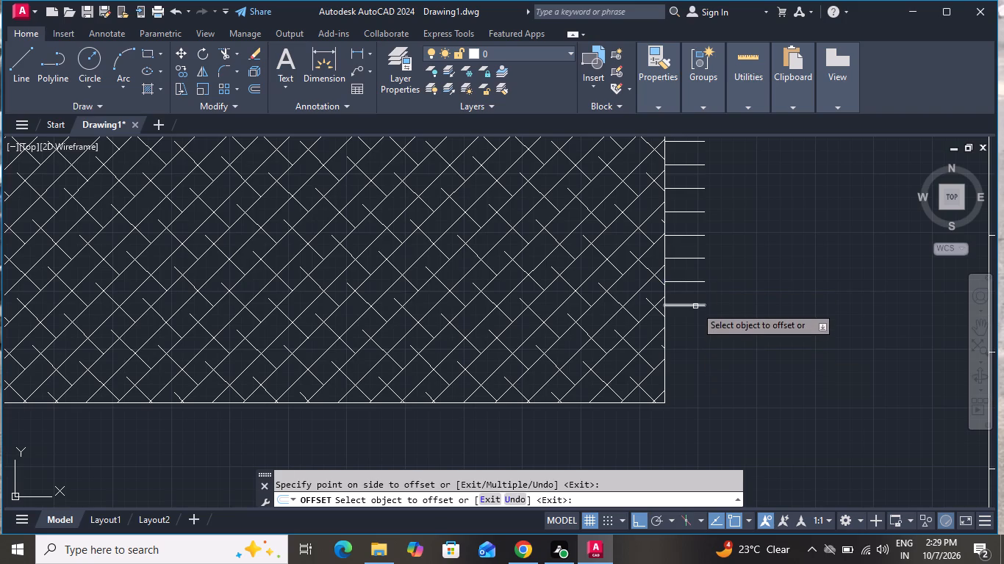
click(695, 306)
click(698, 353)
click(698, 330)
click(693, 366)
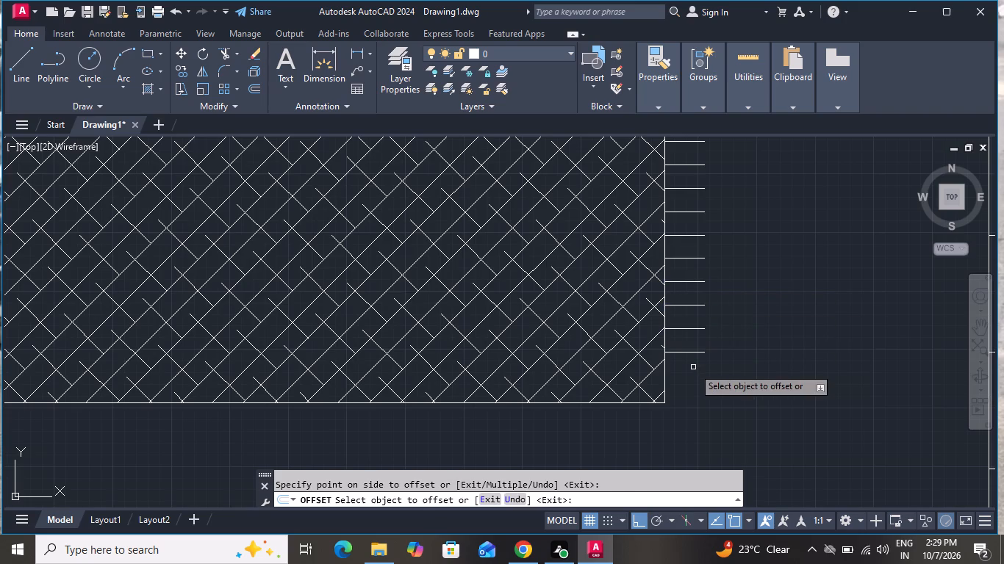
click(694, 351)
click(692, 369)
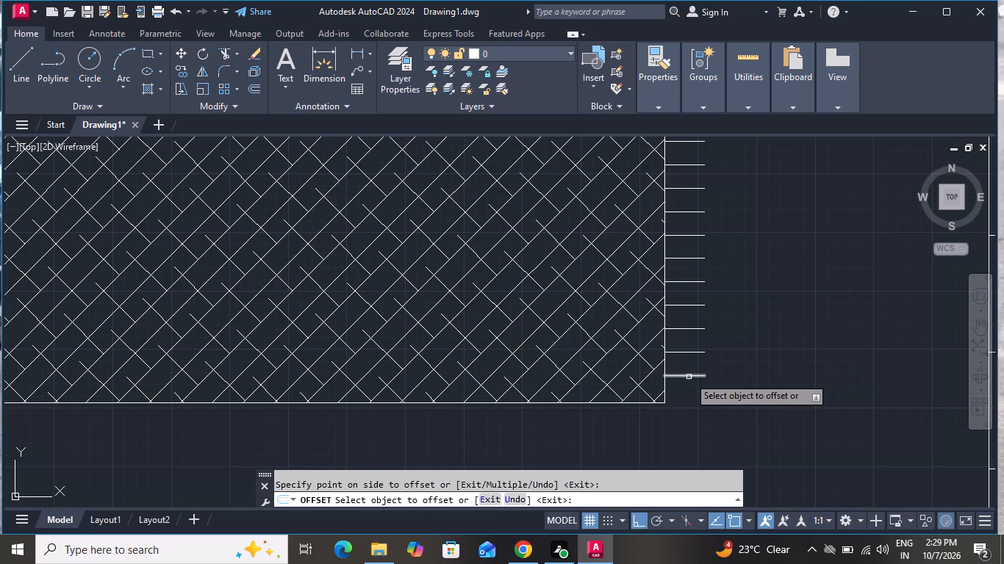
click(689, 377)
drag(680, 435, 684, 415)
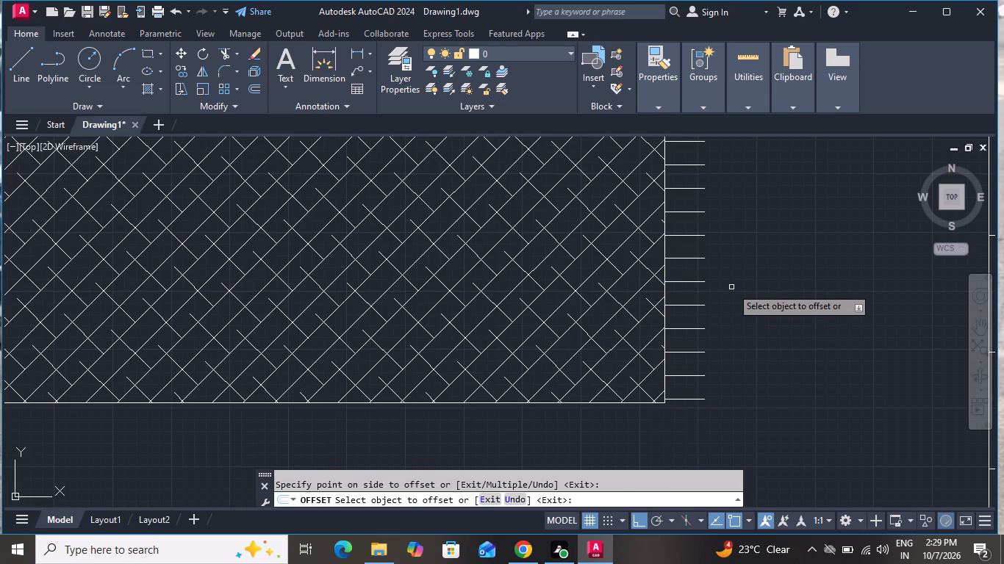
right_click(731, 287)
click(739, 316)
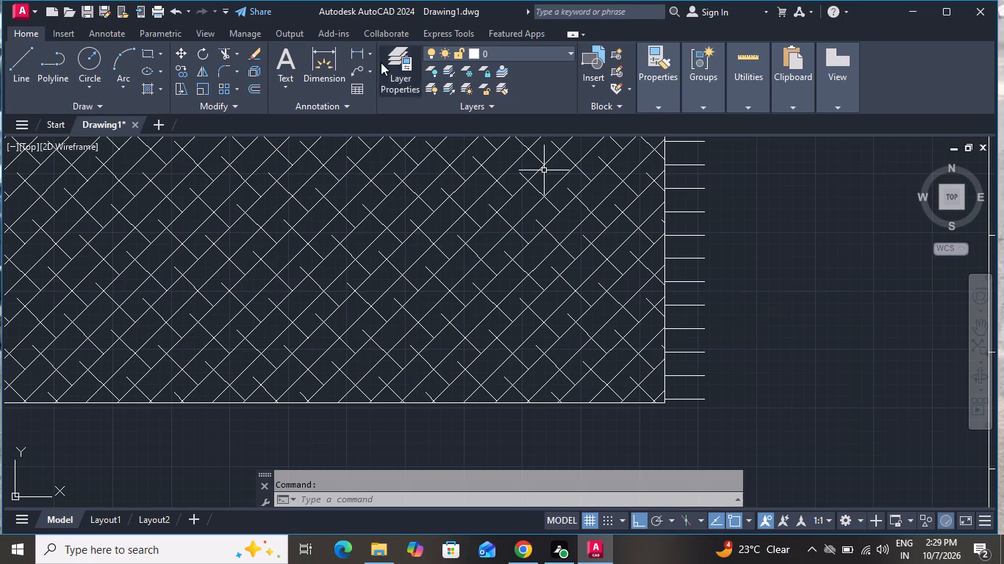
Draw a vertical fringe line about 2" long straight down from the rug's bottom-right corner.
click(21, 59)
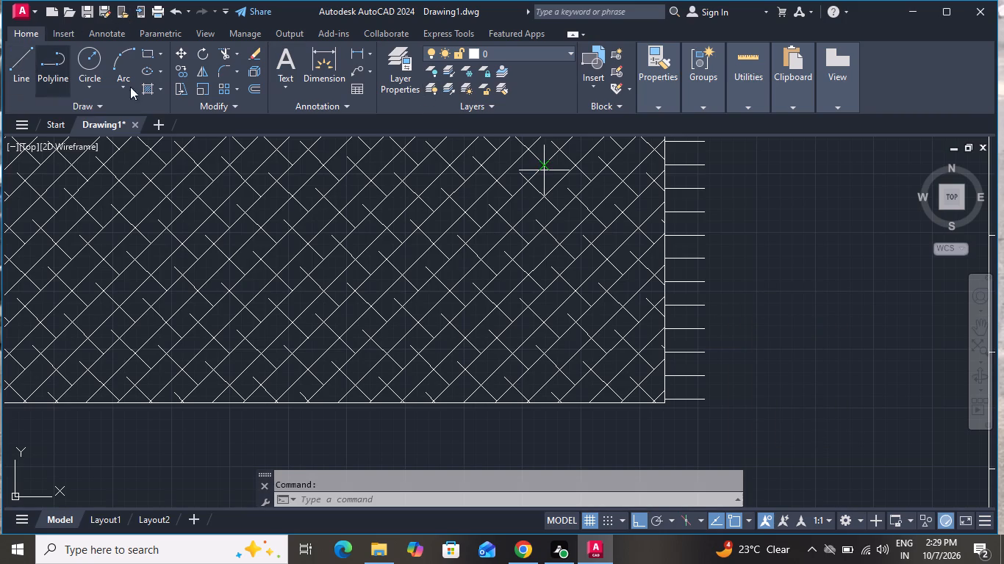
click(663, 401)
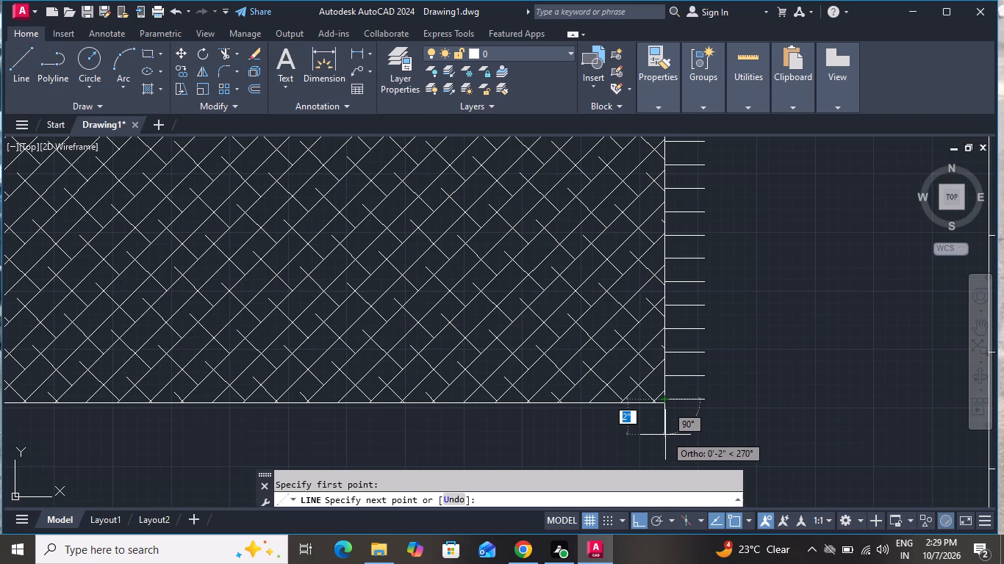
click(665, 435)
right_click(668, 431)
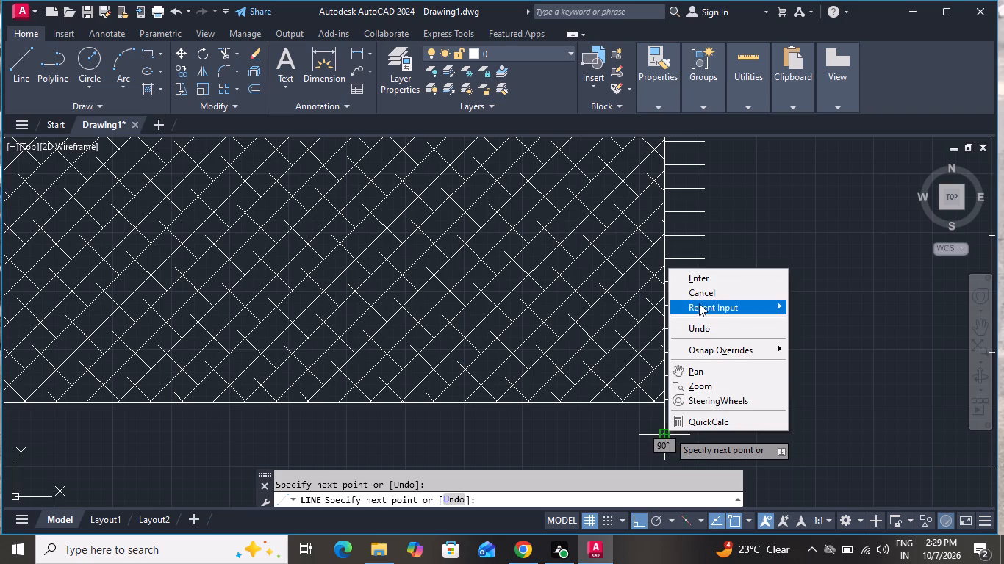
click(700, 298)
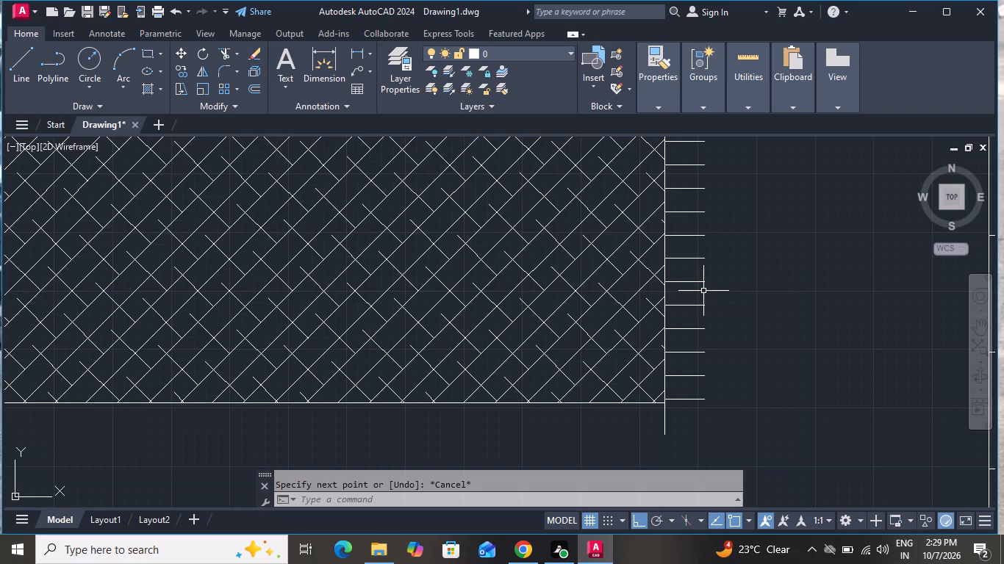
Offset the corner's vertical fringe line 1" leftward three times in succession along the rug's bottom edge.
key(i)
key(BackSpace)
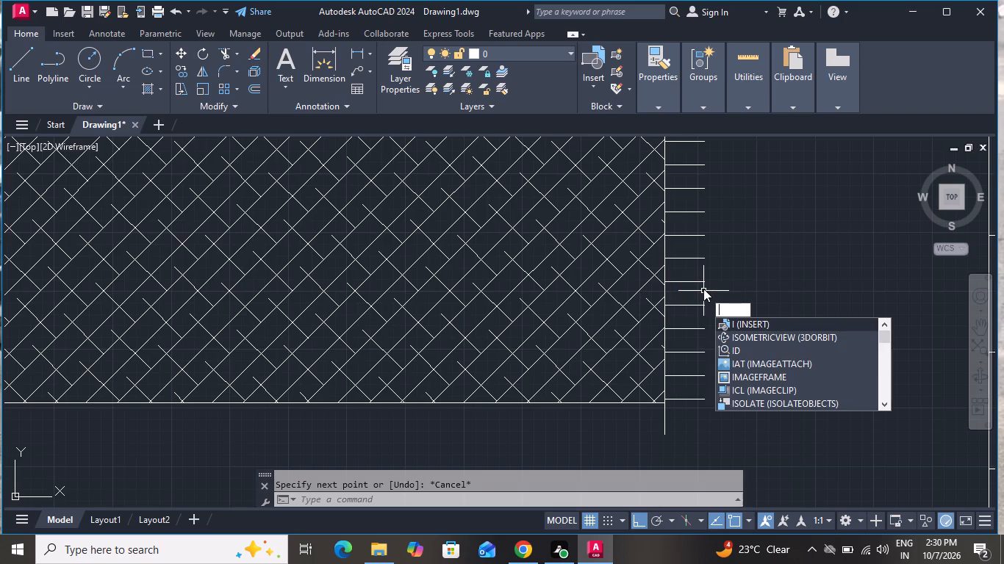
key(o)
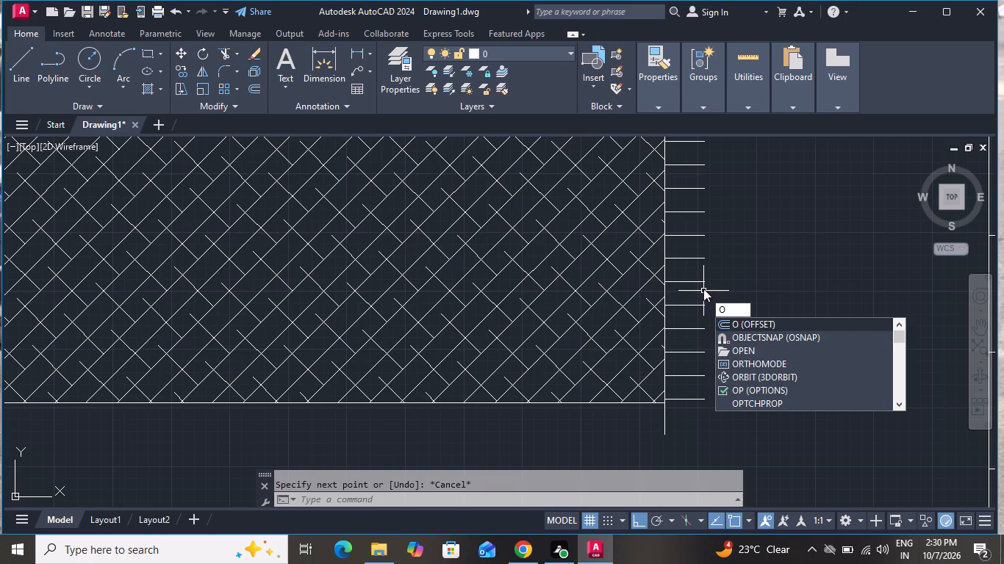
key(space)
key(1)
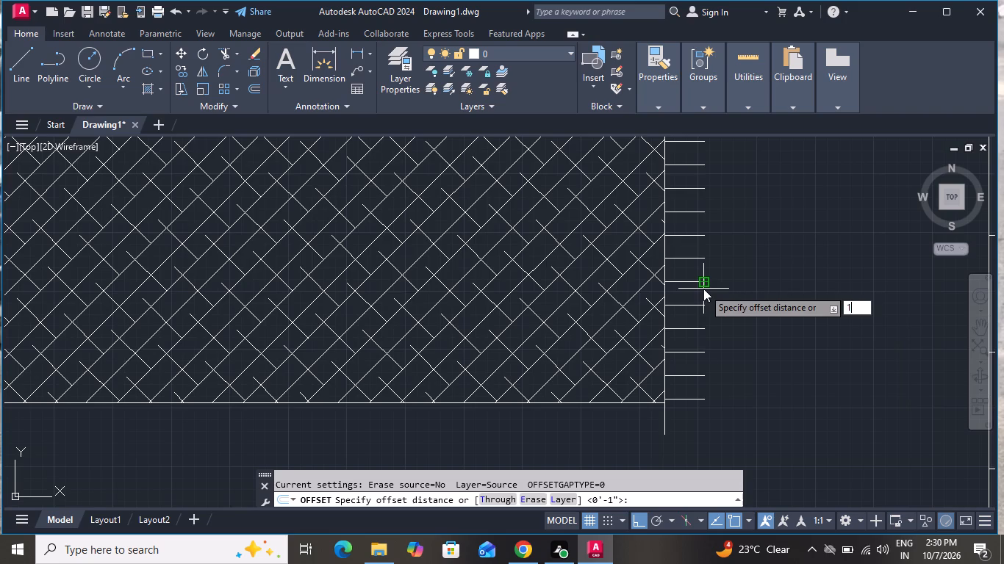
key(shift+quotedbl)
key(Return)
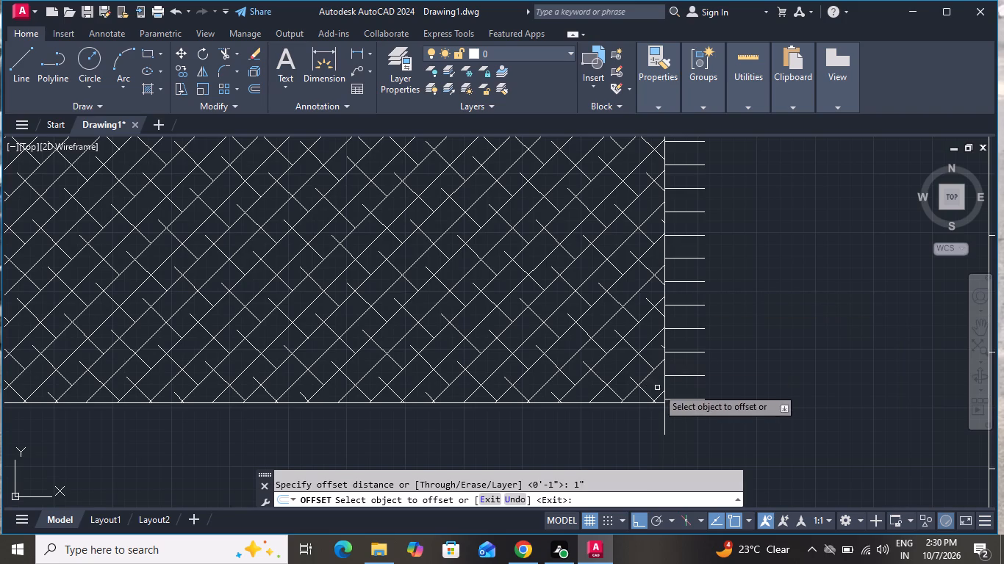
click(666, 427)
click(505, 416)
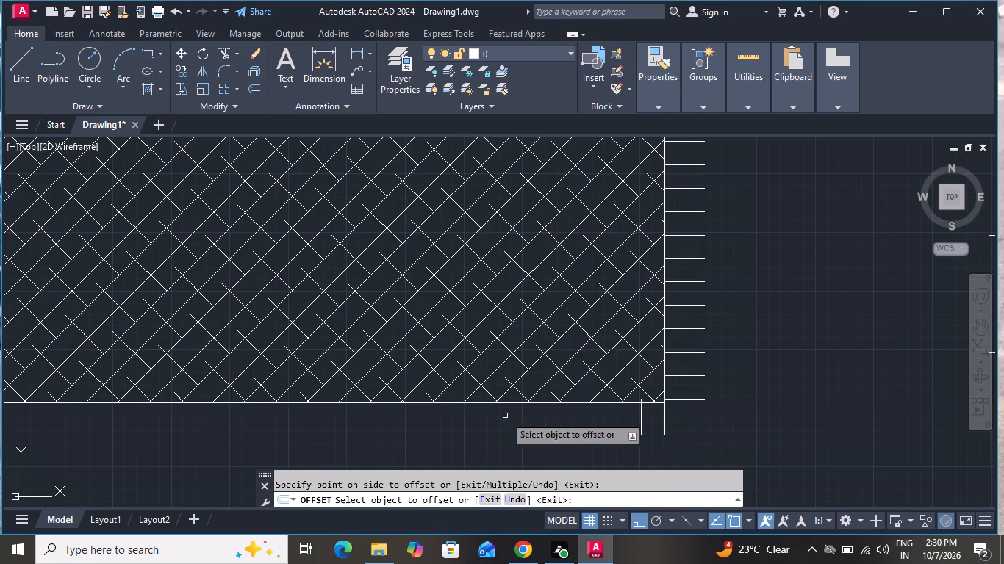
click(642, 420)
click(586, 433)
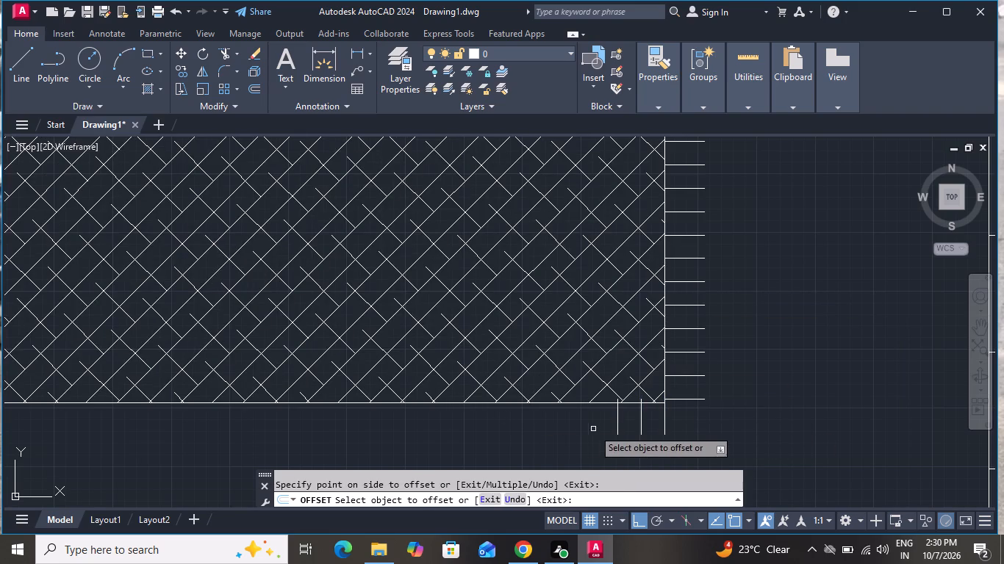
click(620, 420)
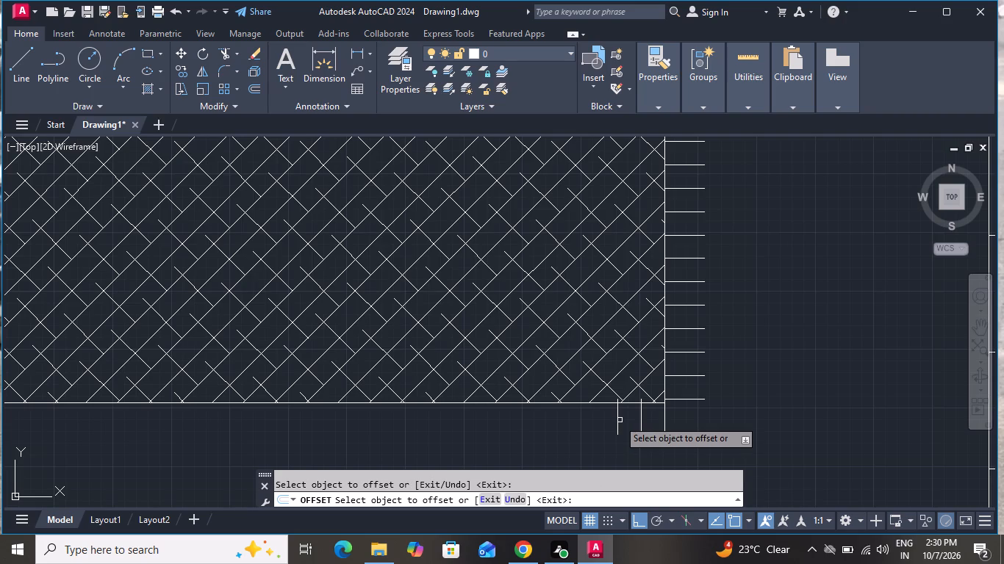
click(573, 417)
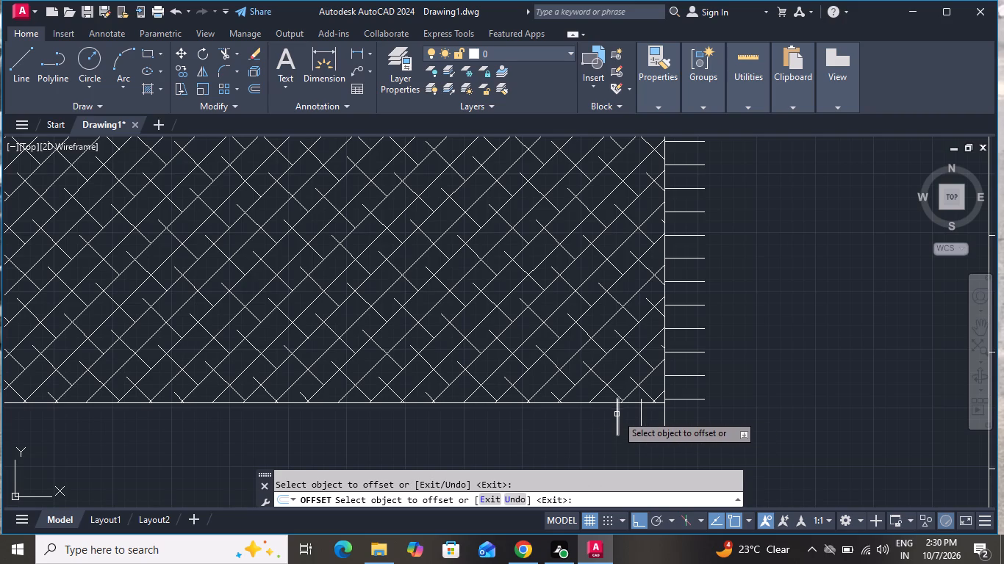
click(617, 417)
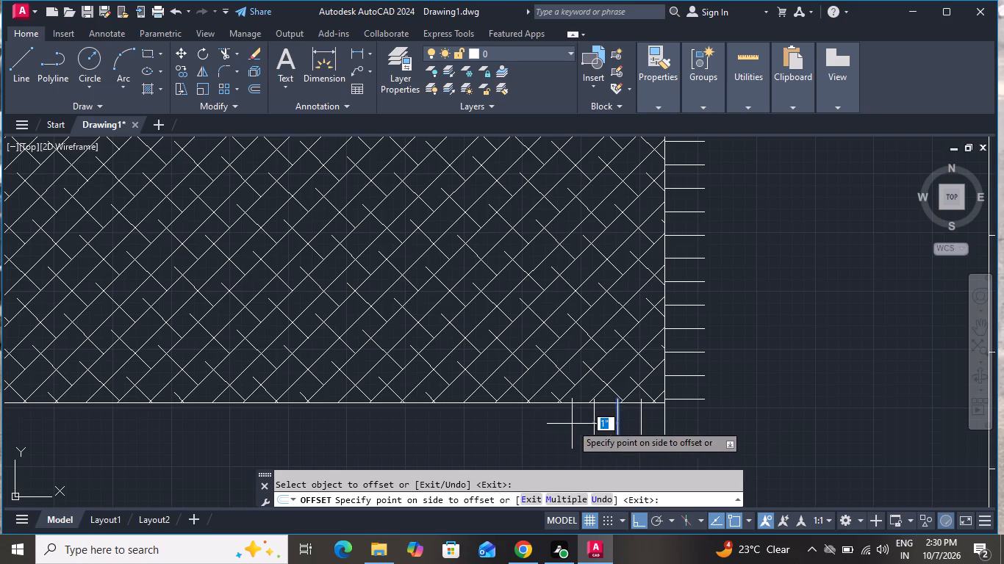
click(571, 424)
Add four fringe lines along the rug's bottom edge, each offset 1" left of the leftmost one.
click(594, 416)
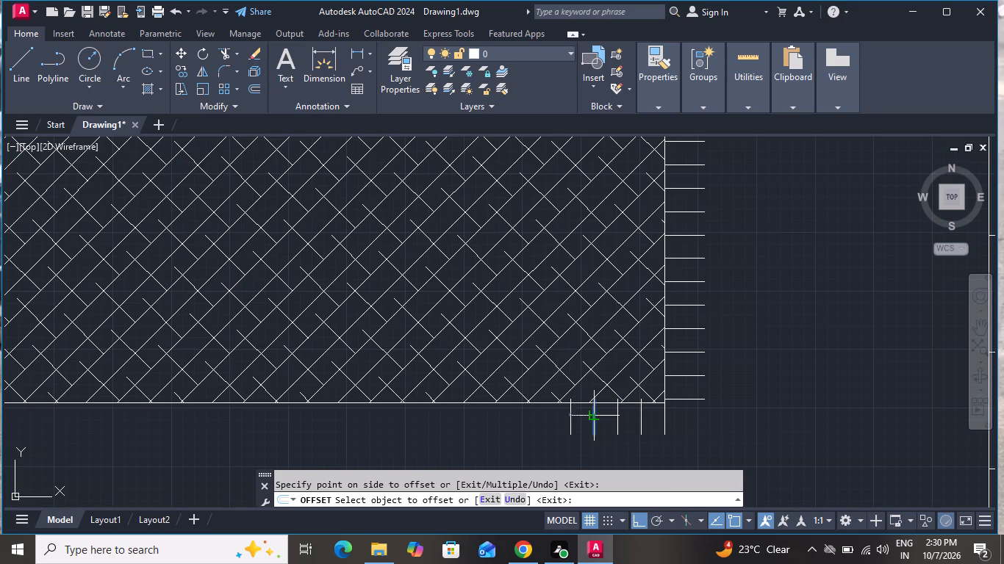
click(545, 423)
click(570, 419)
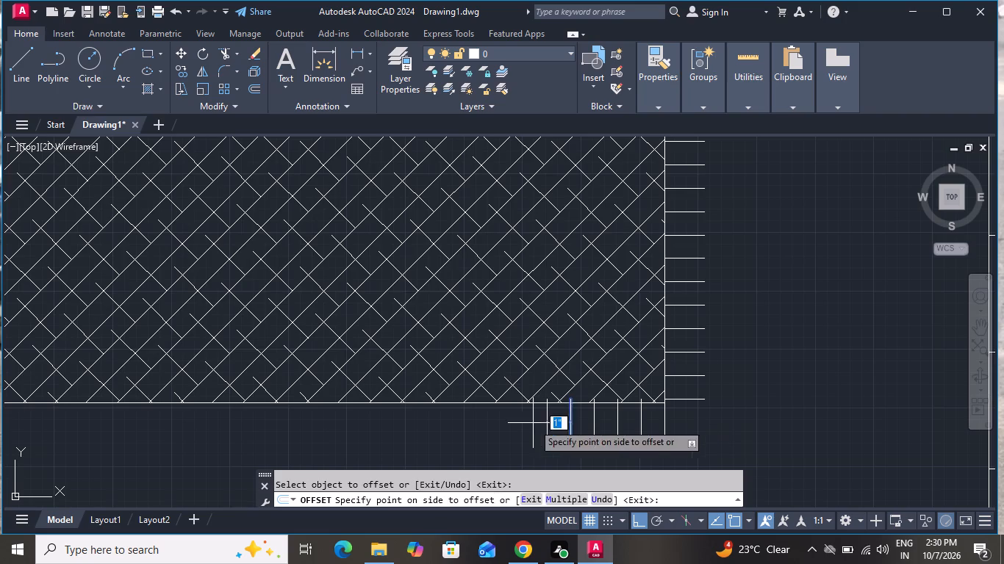
click(524, 423)
click(548, 414)
click(525, 419)
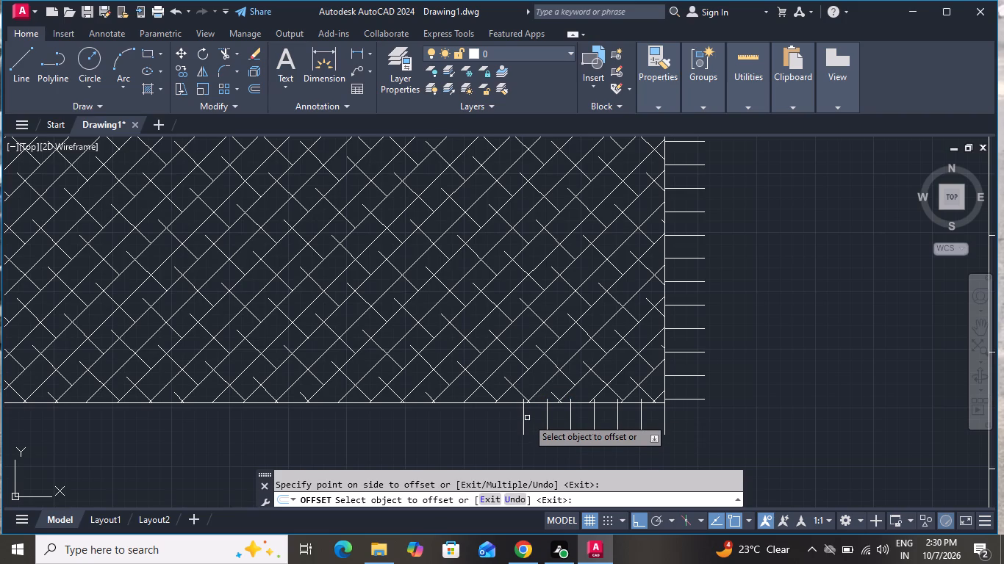
click(525, 418)
click(478, 419)
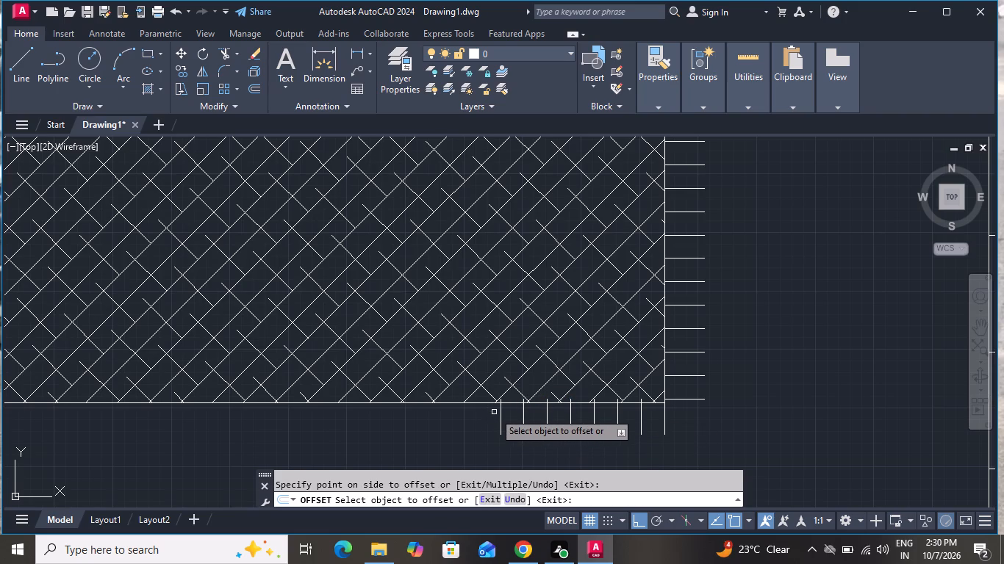
Carry the bottom-edge fringe further left with another four lines at 1" offsets.
click(502, 412)
click(456, 408)
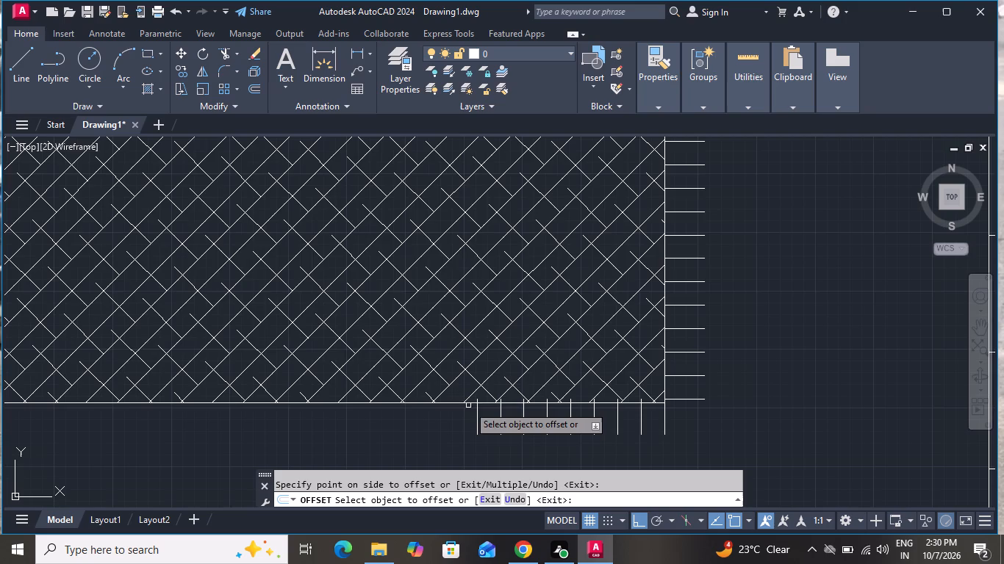
click(478, 413)
click(466, 417)
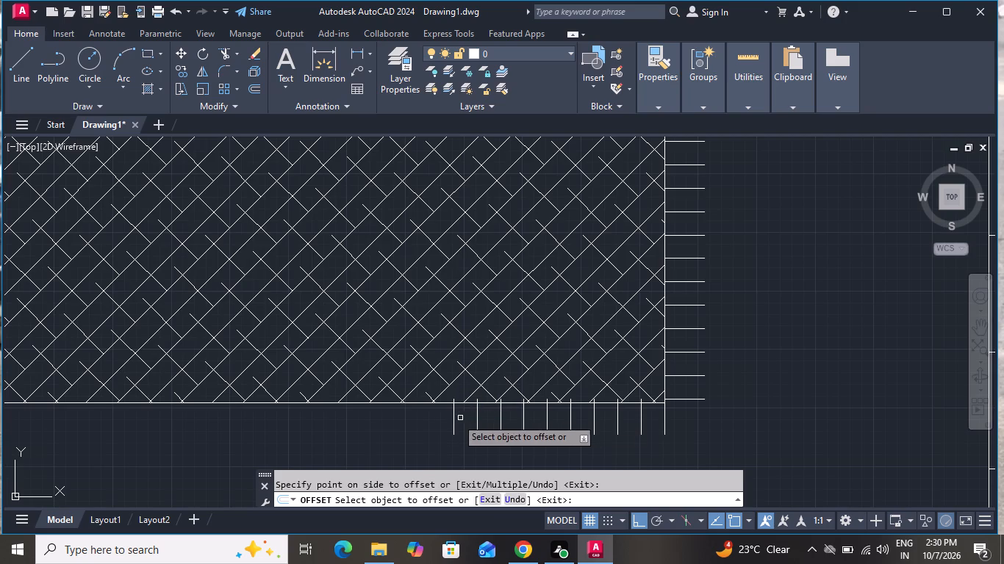
click(454, 419)
click(437, 422)
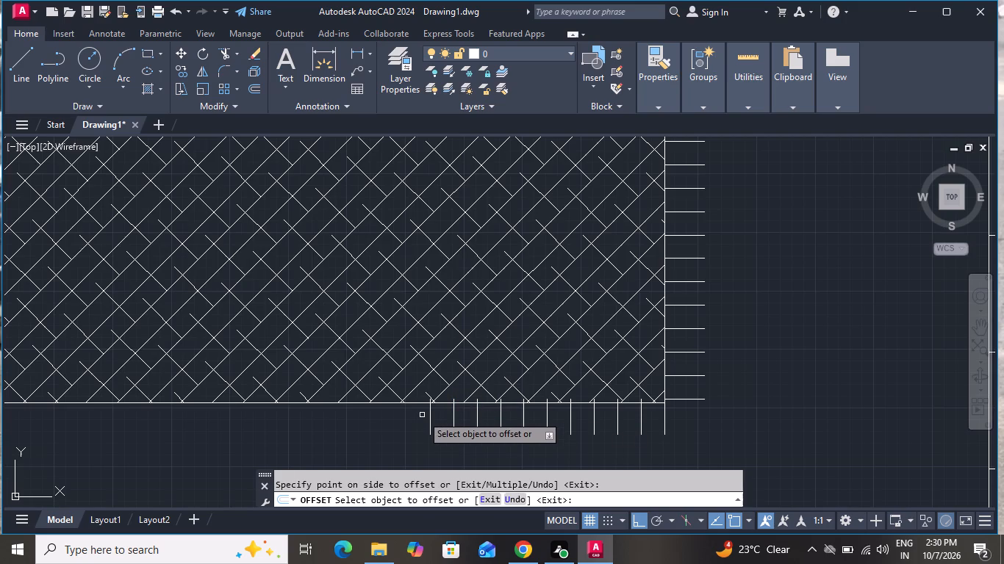
click(430, 411)
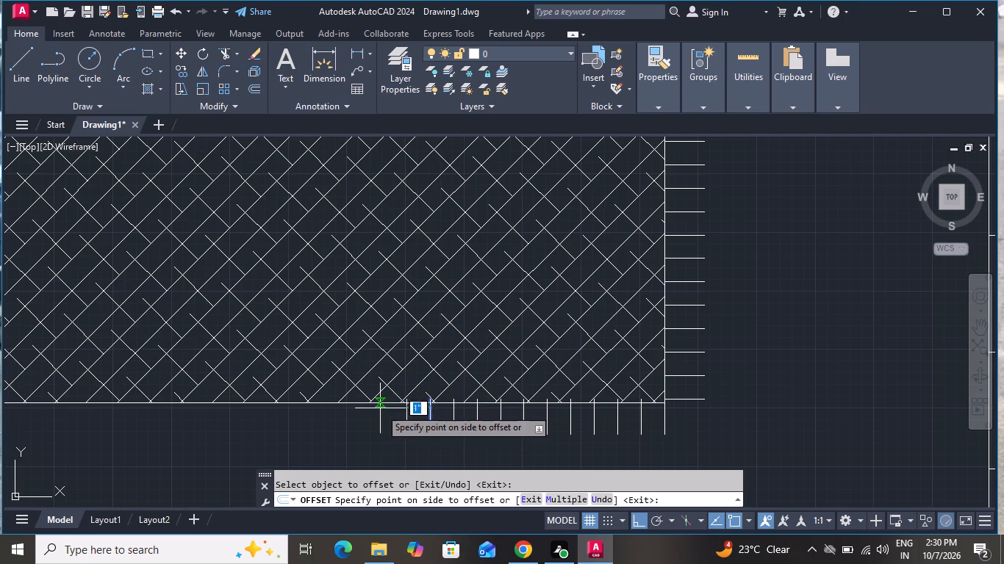
click(380, 408)
Extend the rug's bottom-edge fringe leftward by two more lines, each offset 1".
scroll(416, 340, down, 2)
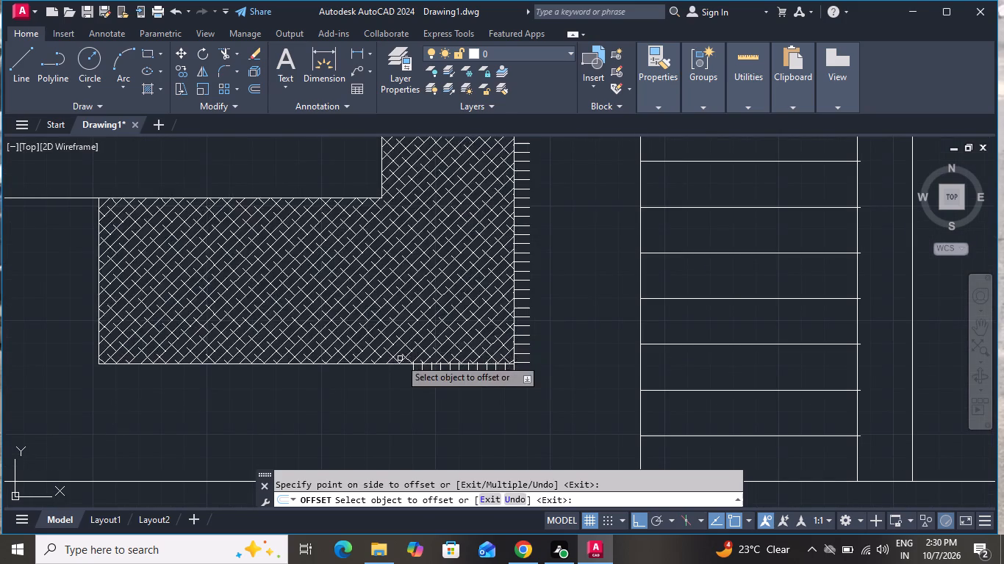
scroll(400, 358, up, 2)
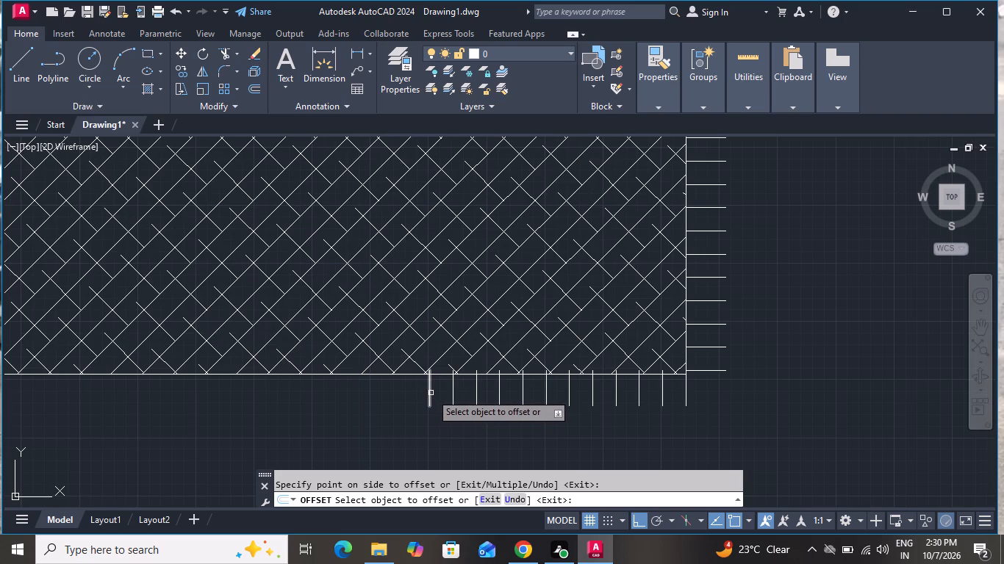
click(431, 393)
click(393, 395)
click(409, 387)
click(395, 388)
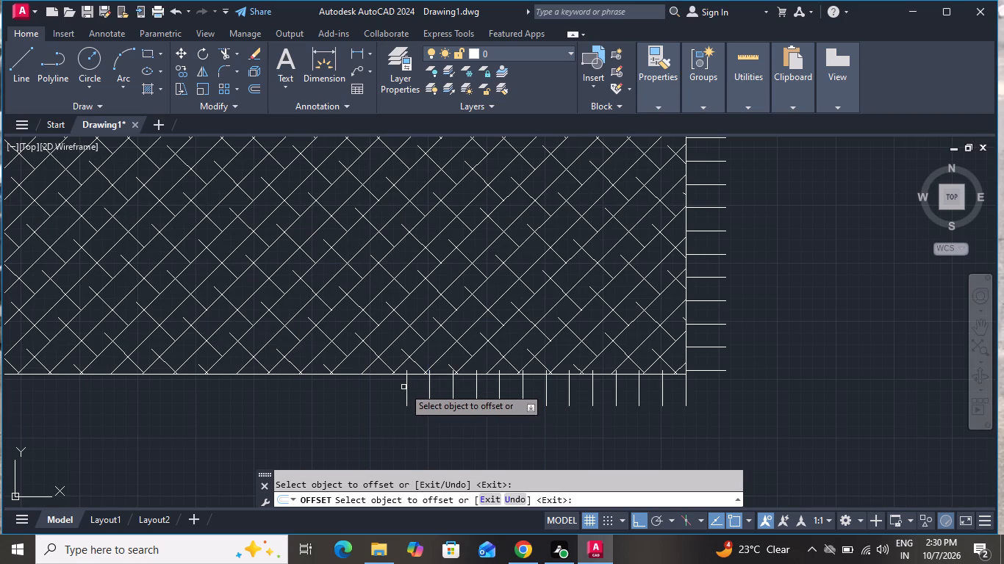
click(406, 385)
click(363, 393)
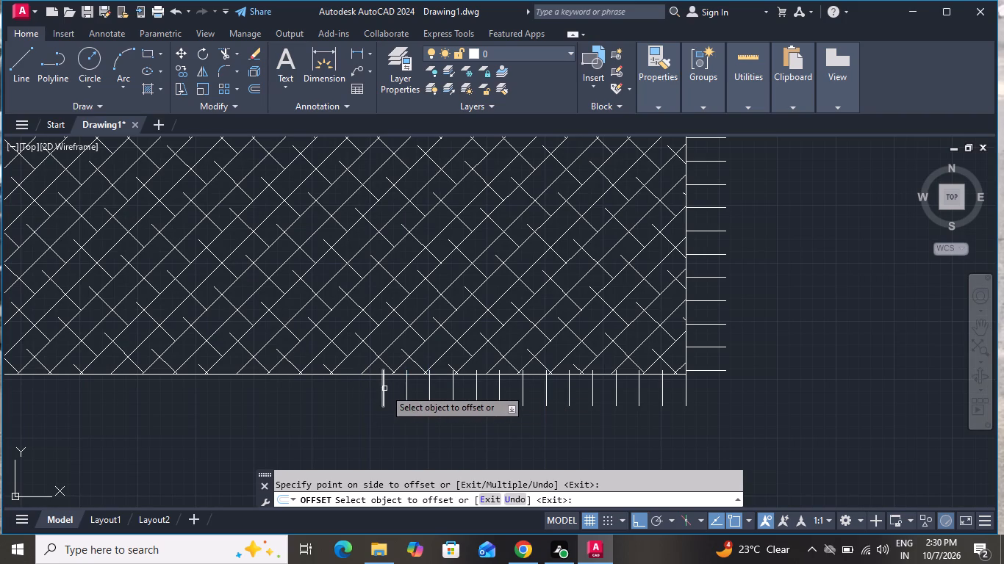
Add five more fringe lines along the rug's bottom edge, each offset 1" left of the leftmost one.
click(384, 388)
click(367, 394)
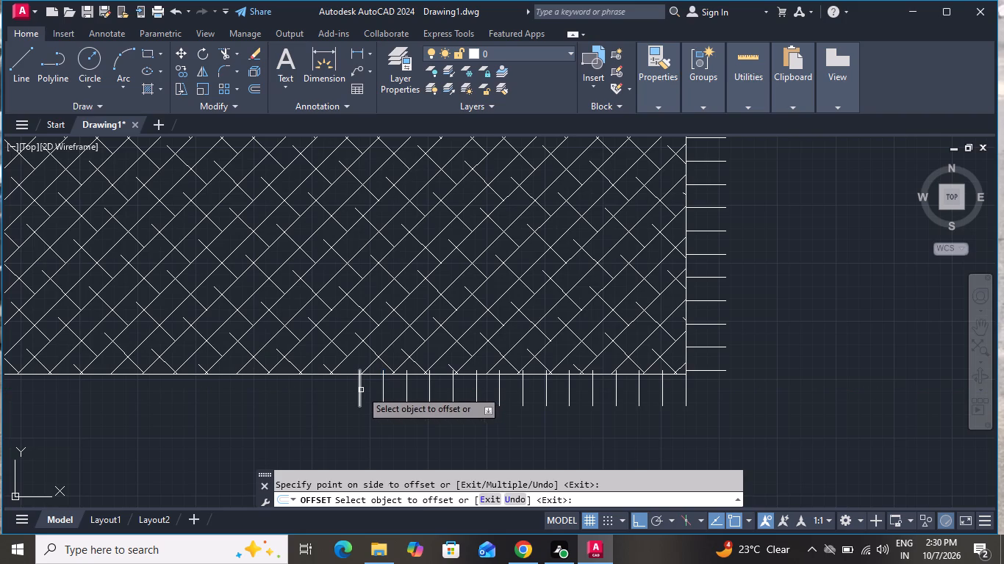
click(361, 390)
click(338, 389)
click(337, 389)
click(234, 377)
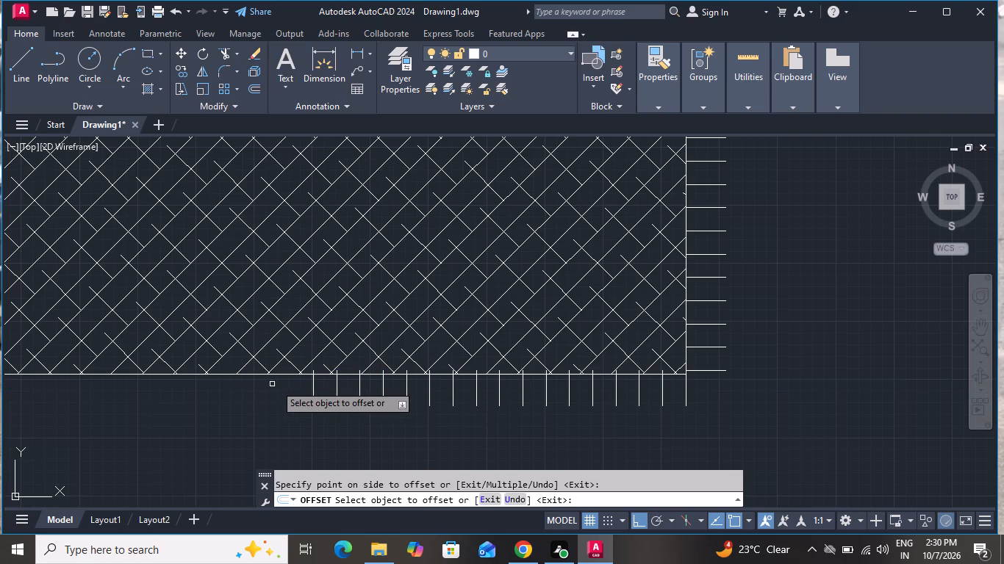
click(315, 381)
click(298, 376)
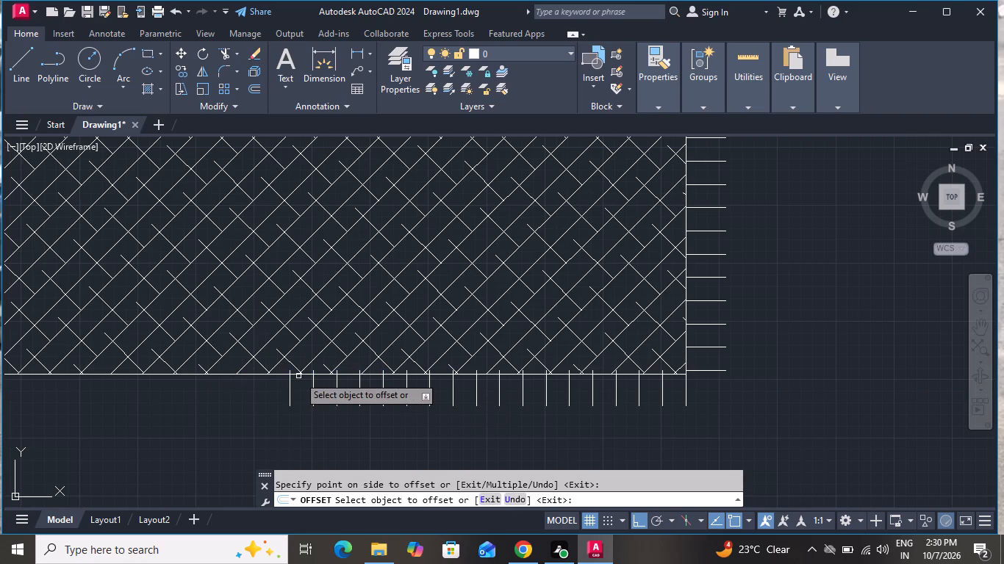
click(289, 384)
click(218, 386)
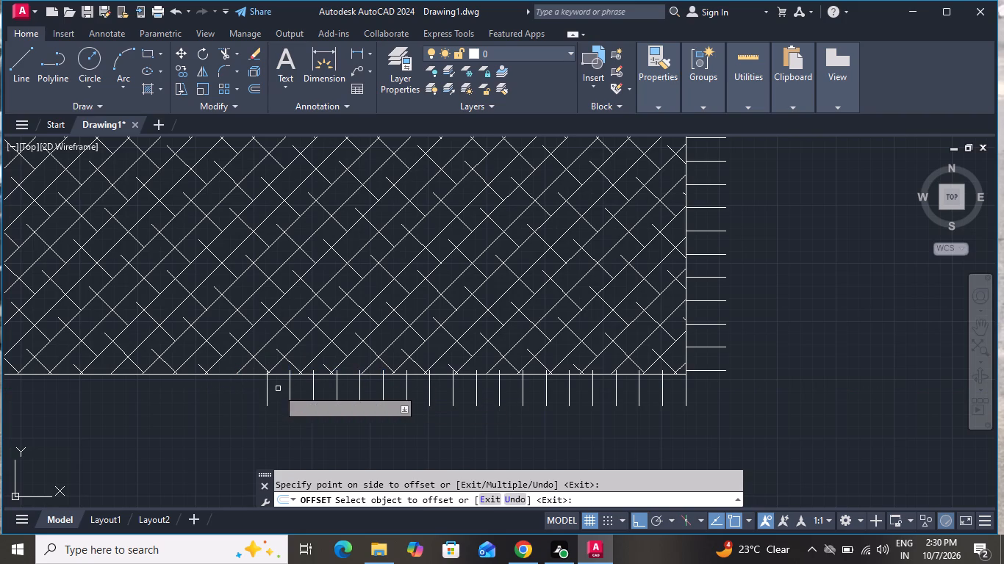
Extend the rug's bottom-edge fringe leftward by four lines at 1" offsets.
click(264, 388)
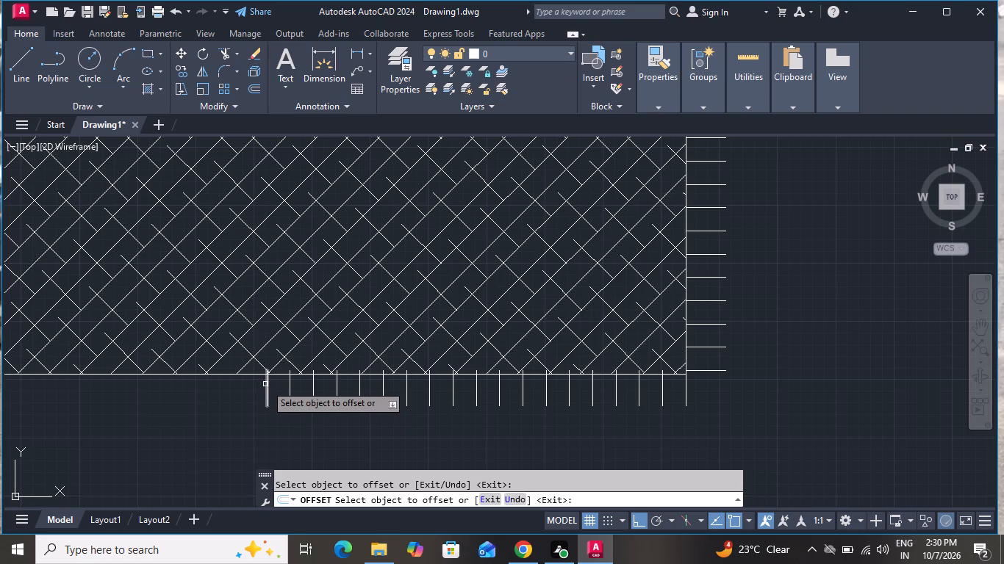
click(265, 384)
click(248, 387)
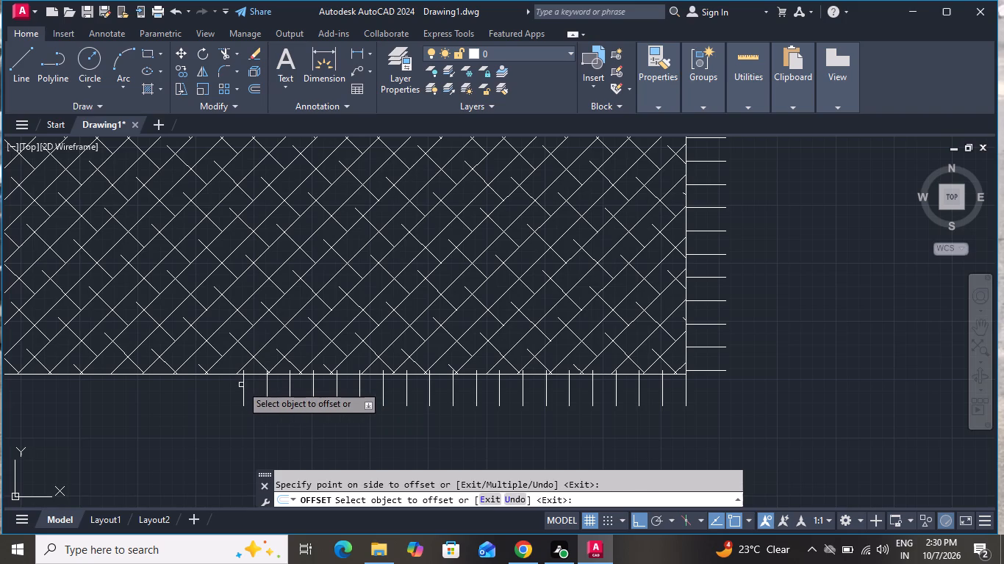
click(243, 386)
click(182, 388)
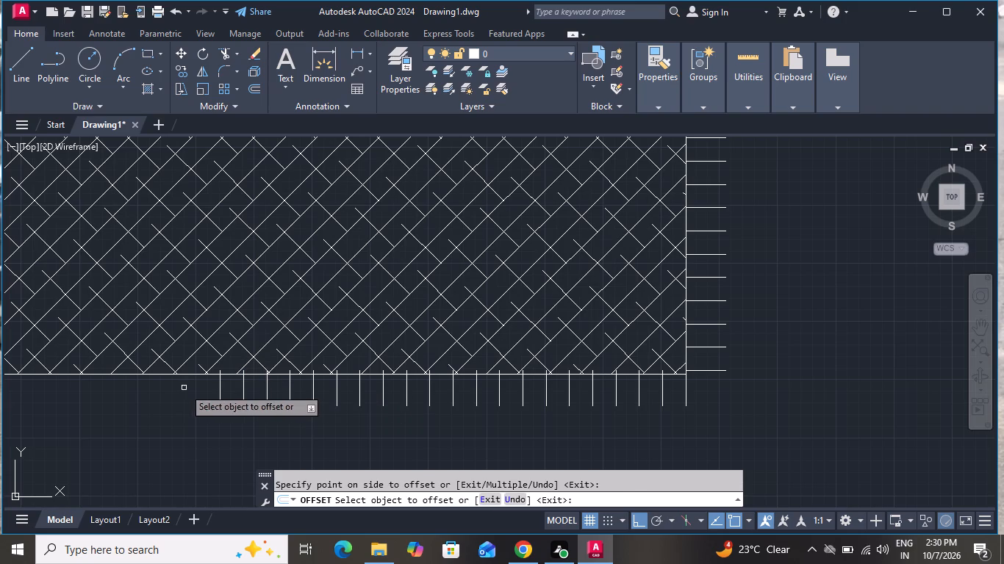
click(221, 385)
click(176, 388)
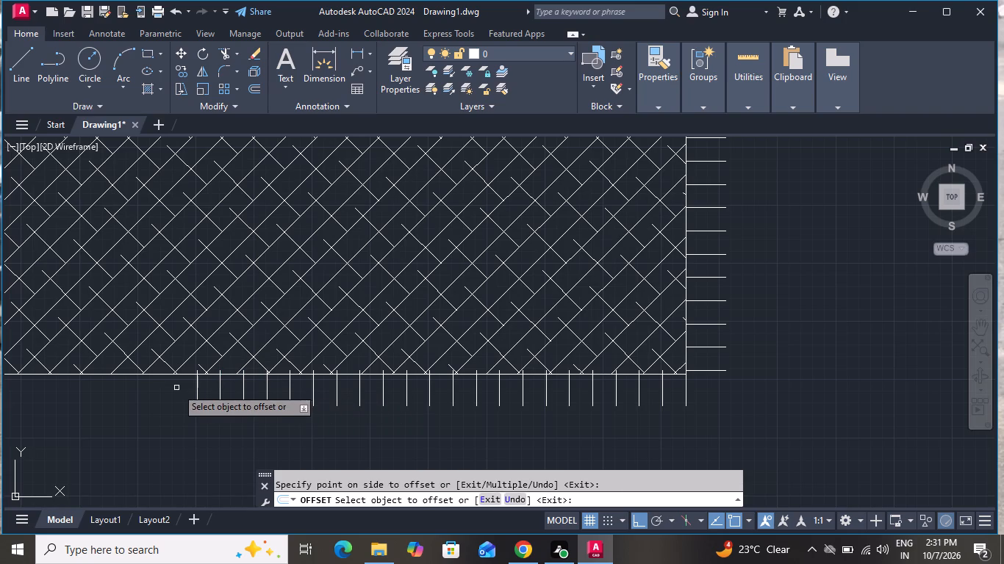
click(201, 384)
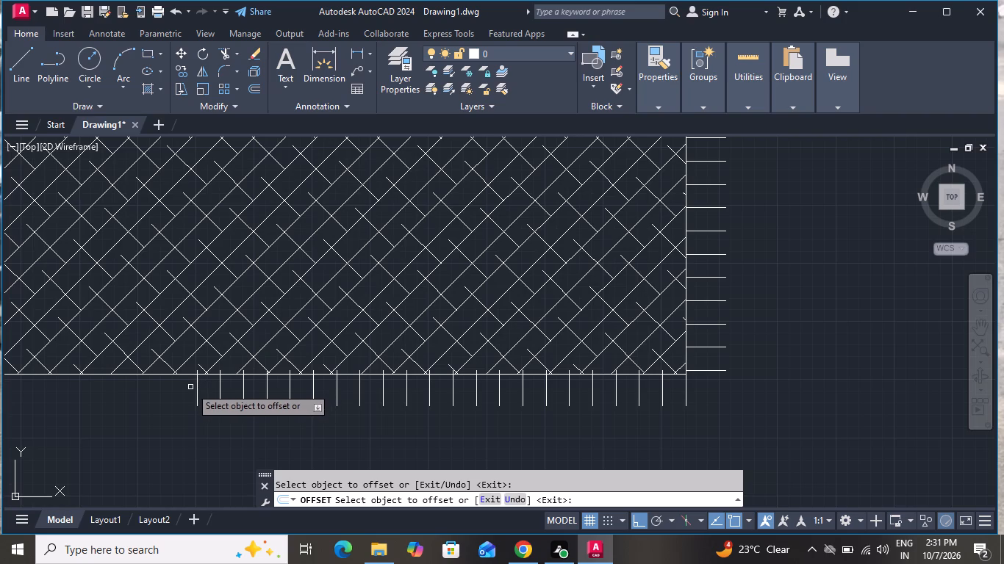
click(198, 386)
click(144, 383)
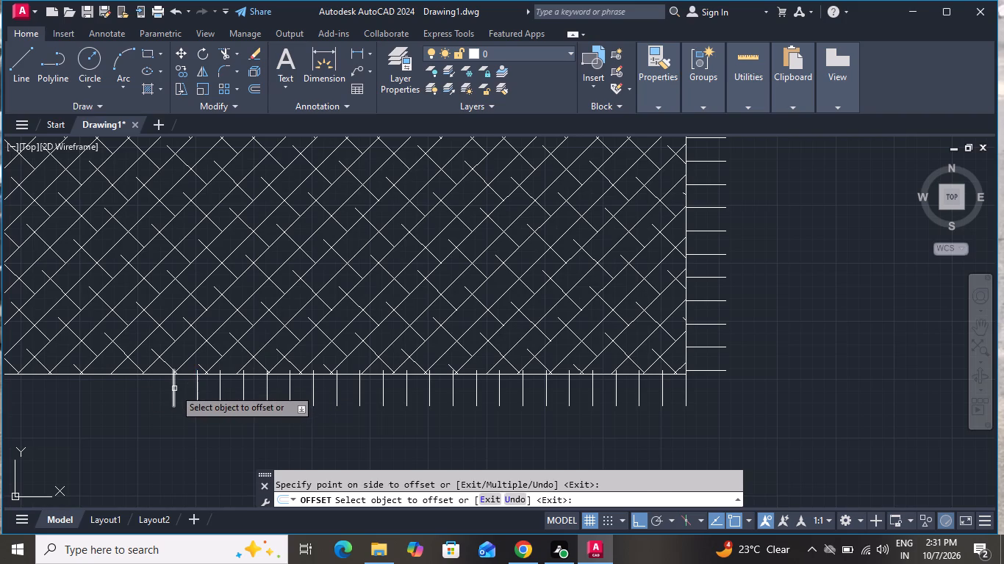
Carry the bottom-edge fringe further left with five more lines, each offset 1" from the previous one.
click(174, 388)
click(149, 389)
click(151, 389)
click(89, 380)
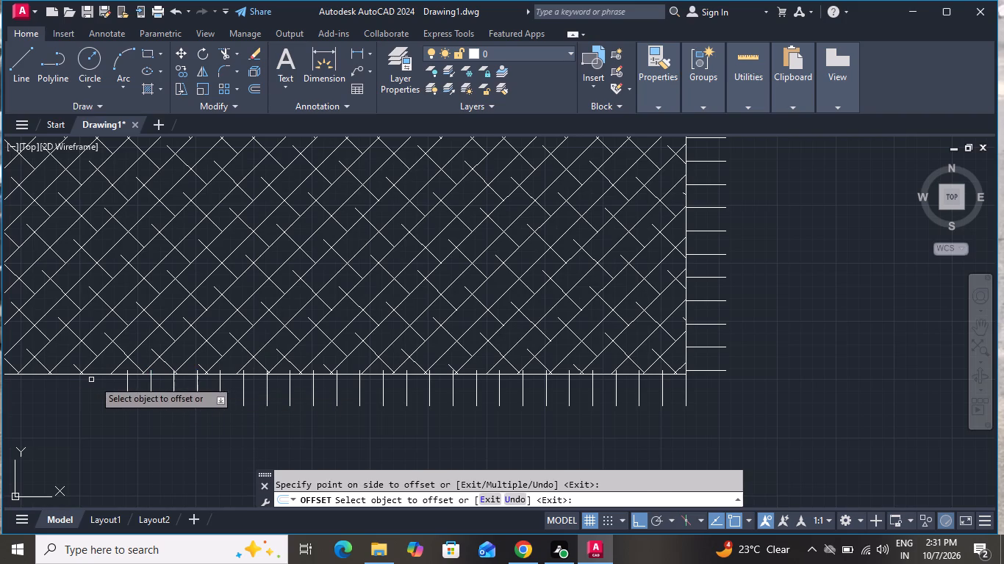
click(127, 382)
click(90, 382)
click(104, 383)
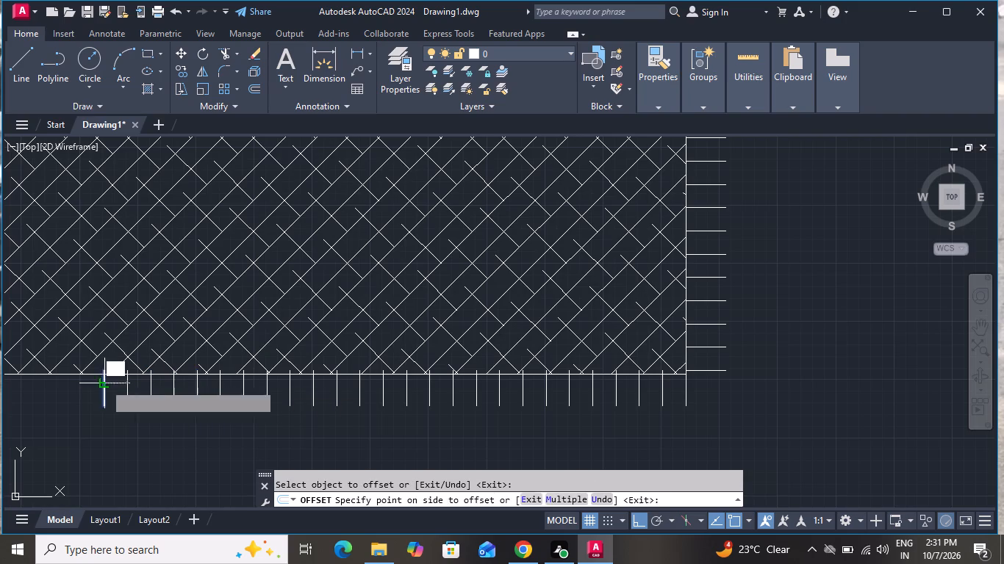
click(55, 384)
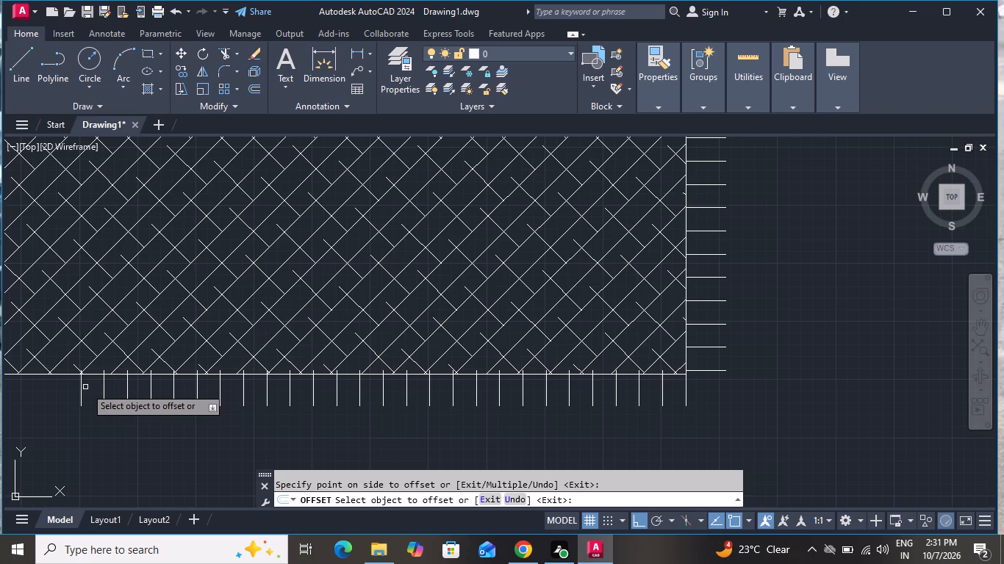
click(85, 385)
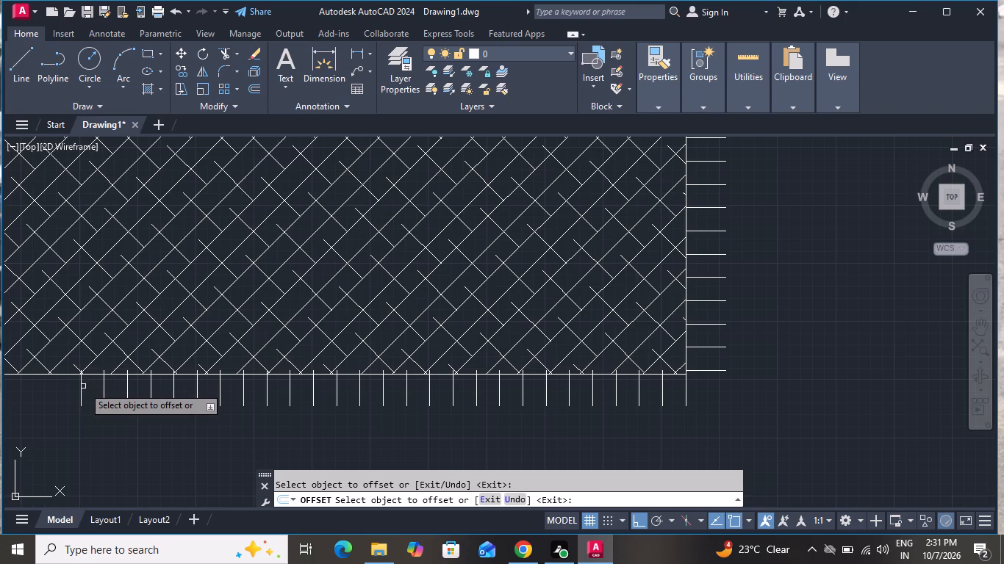
click(80, 387)
click(24, 382)
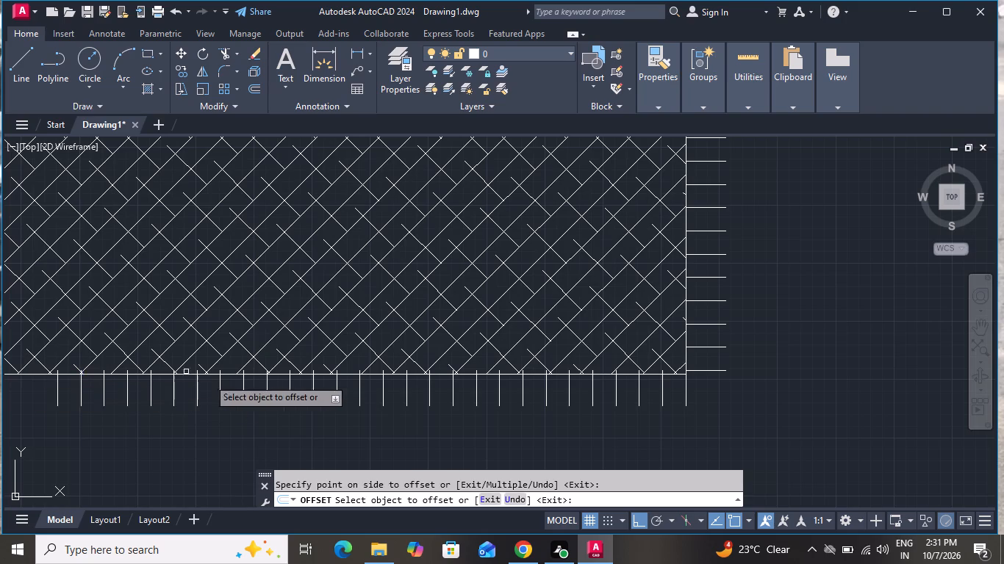
Offset the leftmost bottom-edge fringe line 1" leftward five times in succession, towards the rug's bottom-left corner.
scroll(255, 407, up, 1)
scroll(258, 408, down, 4)
scroll(220, 387, up, 3)
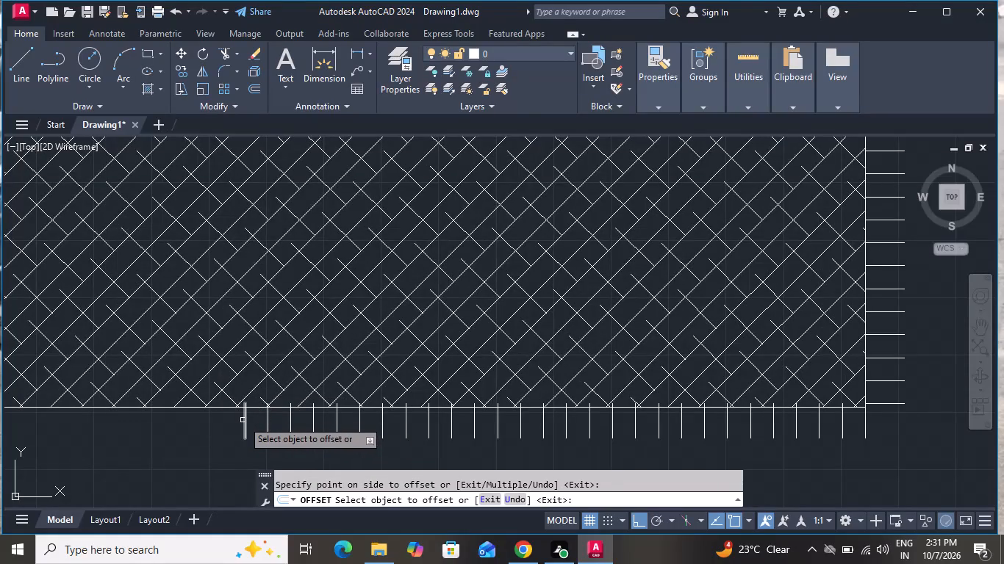
click(243, 420)
click(231, 425)
click(182, 420)
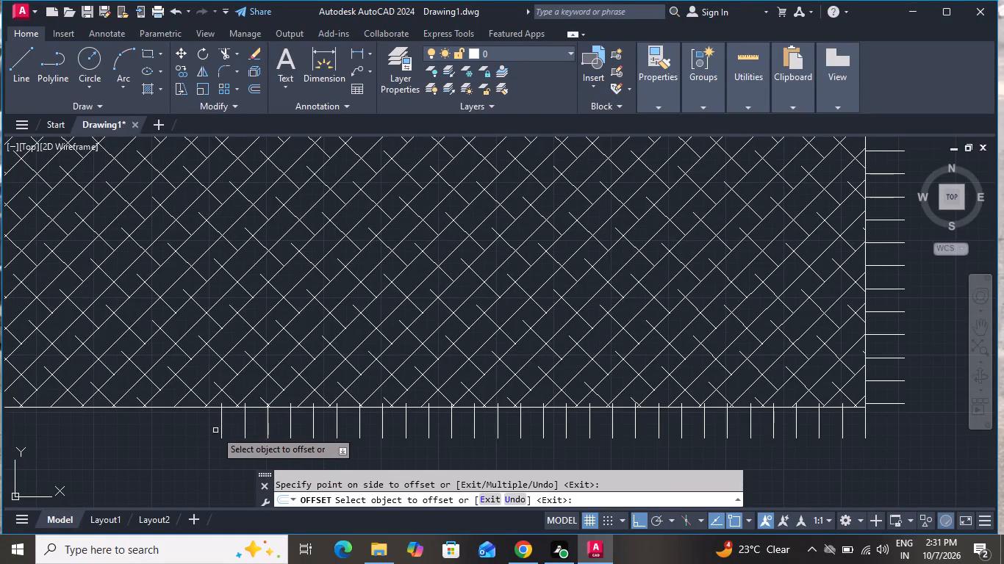
click(220, 428)
click(173, 416)
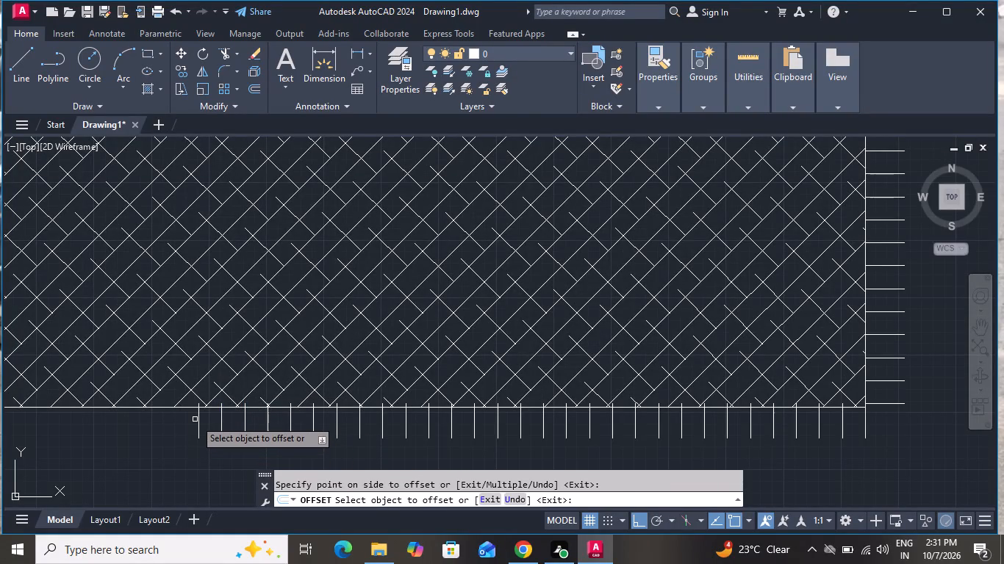
click(199, 418)
click(158, 419)
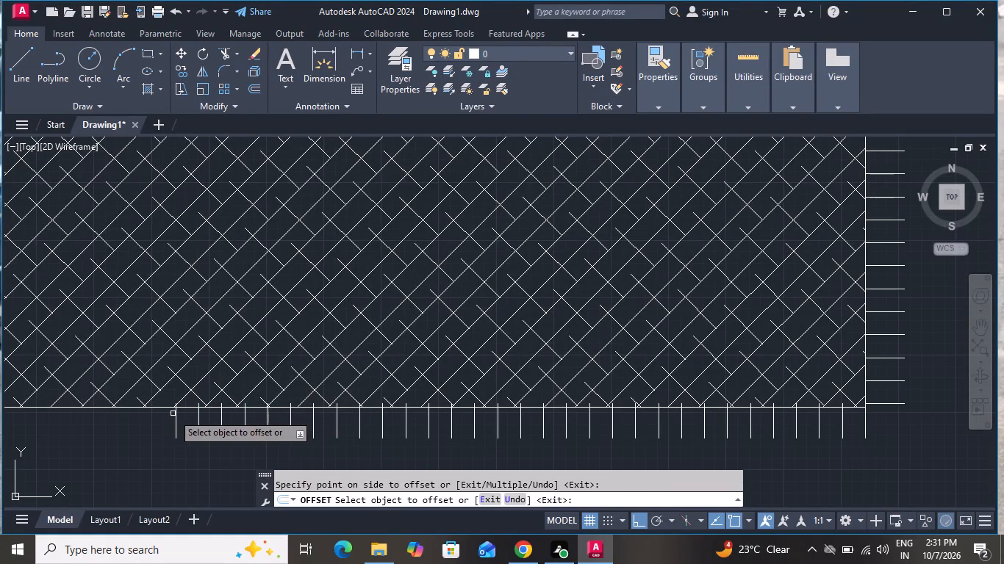
click(175, 419)
click(125, 421)
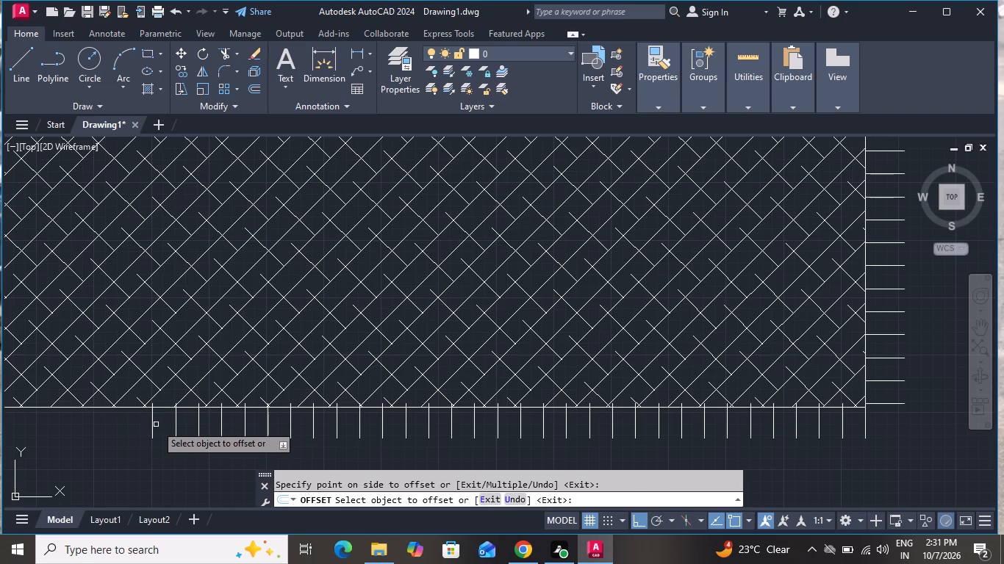
click(152, 425)
click(129, 421)
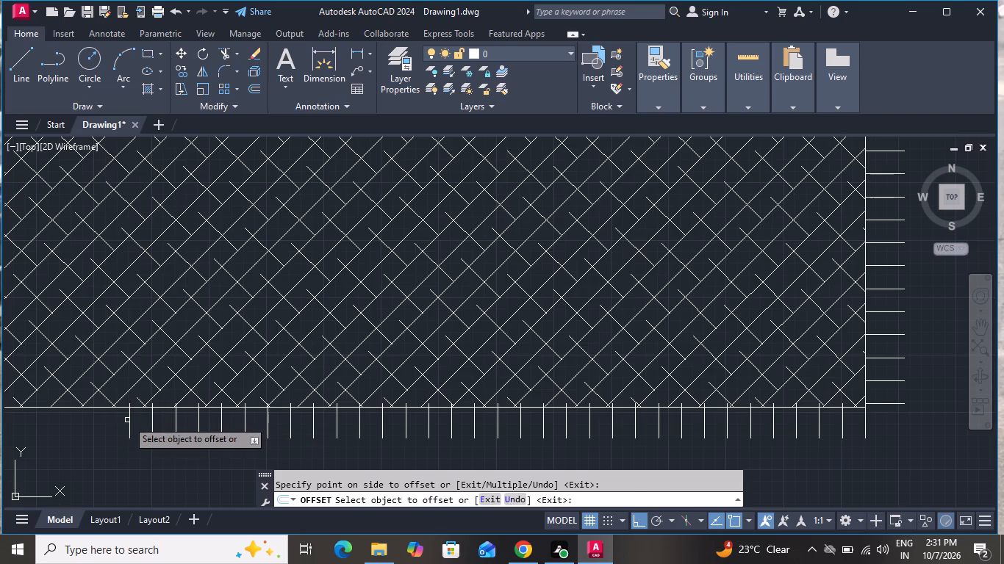
Add three more fringe lines at 1" spacing to the left end of the rug's bottom-edge fringe.
click(127, 419)
click(124, 419)
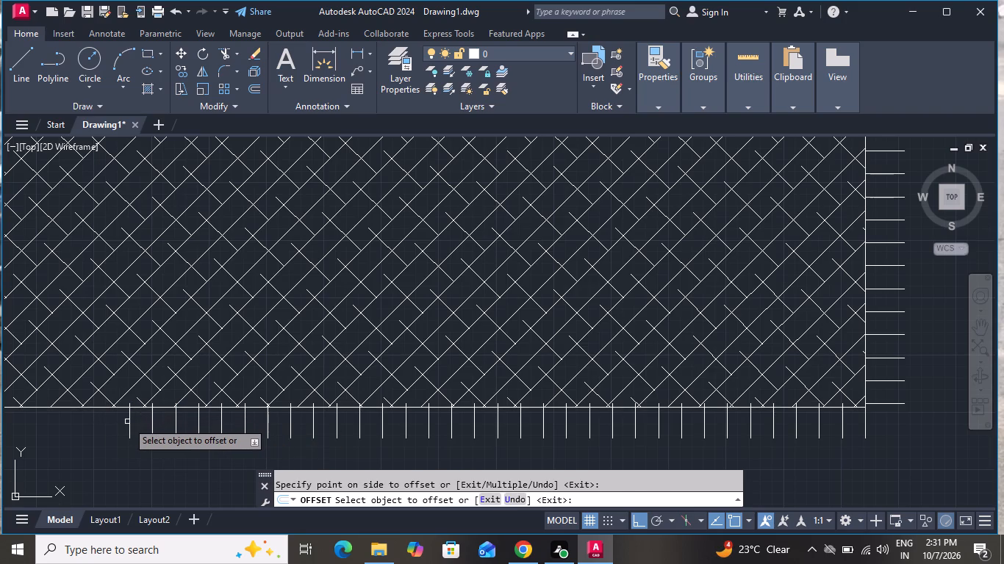
click(131, 424)
click(107, 425)
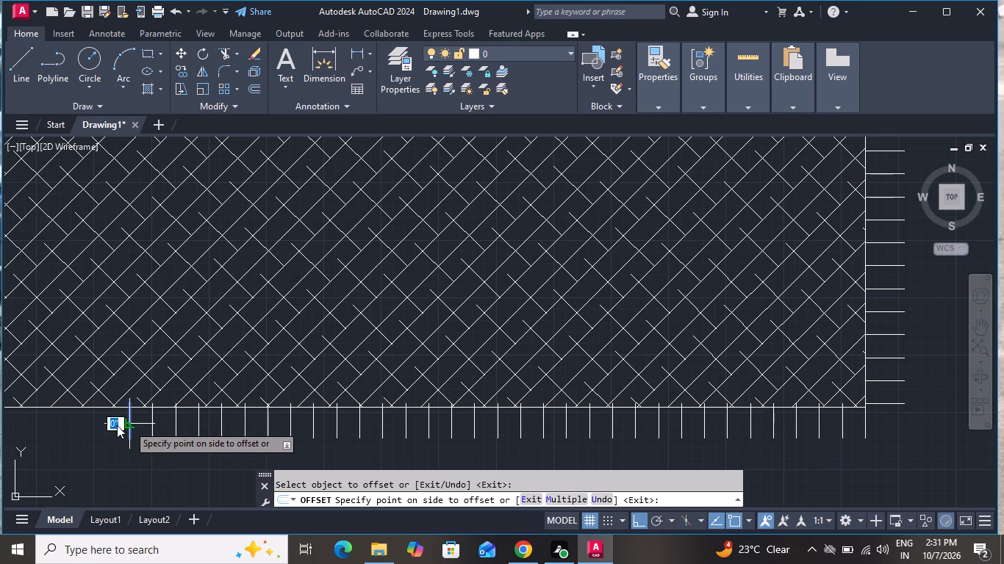
click(85, 416)
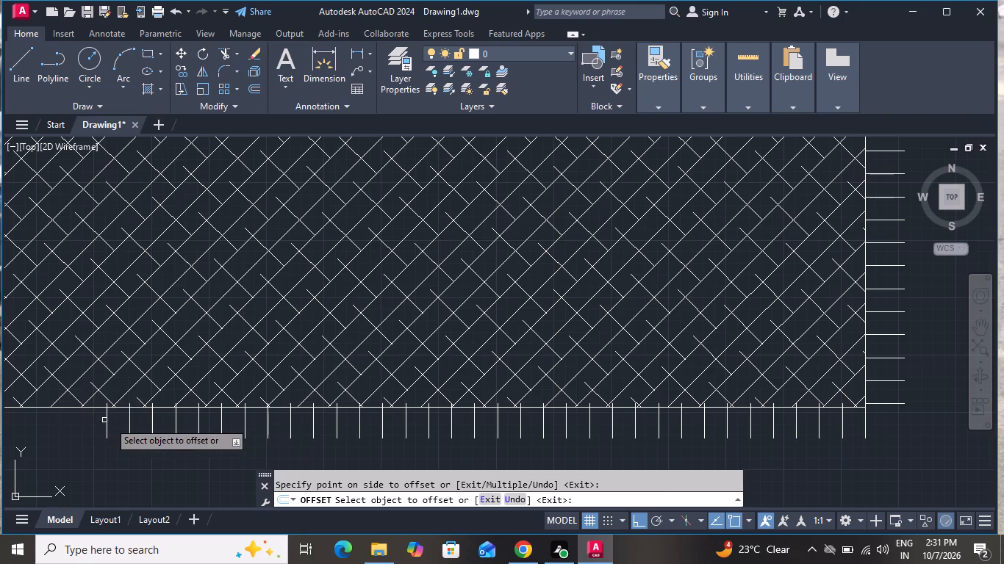
click(109, 423)
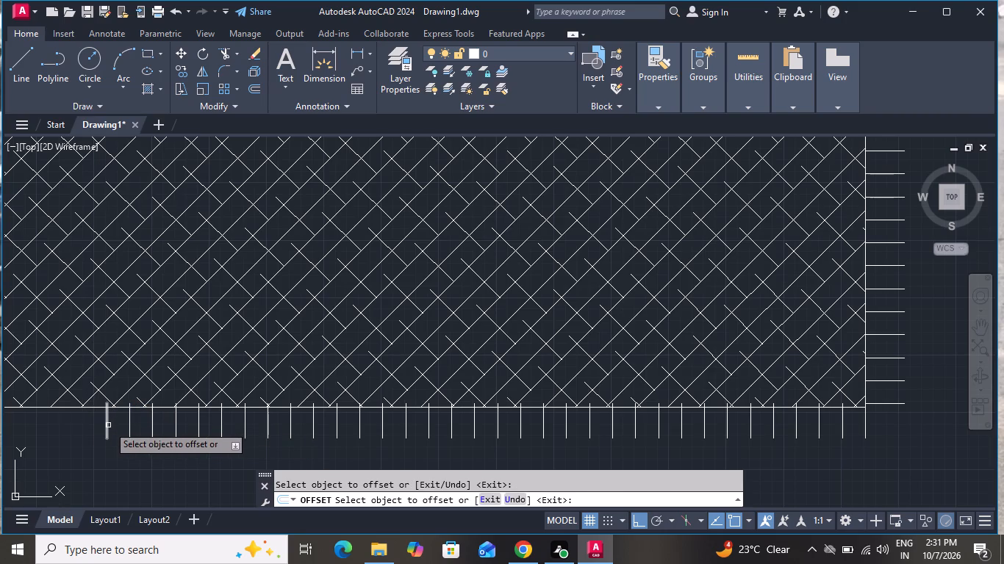
click(108, 425)
click(93, 424)
click(85, 421)
click(57, 414)
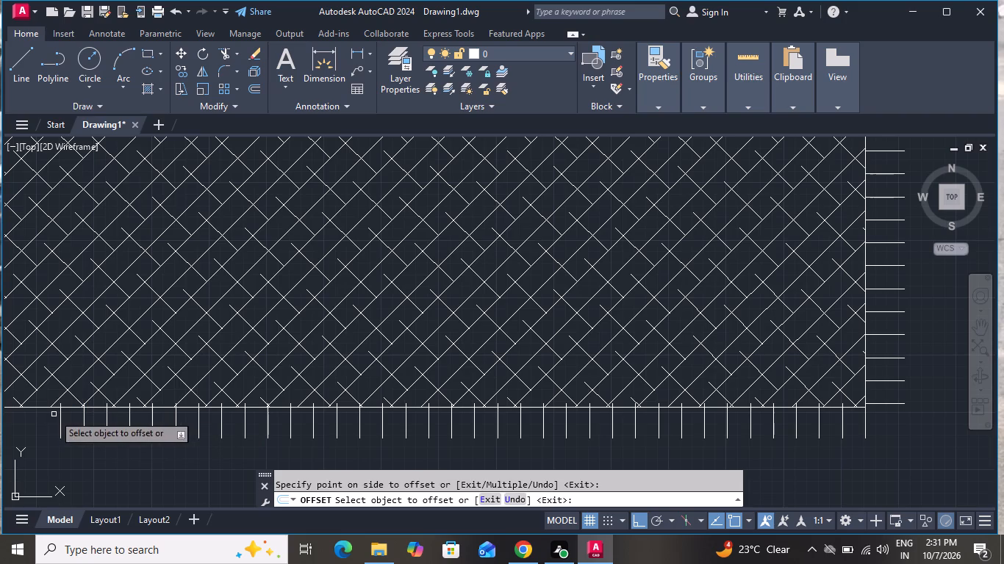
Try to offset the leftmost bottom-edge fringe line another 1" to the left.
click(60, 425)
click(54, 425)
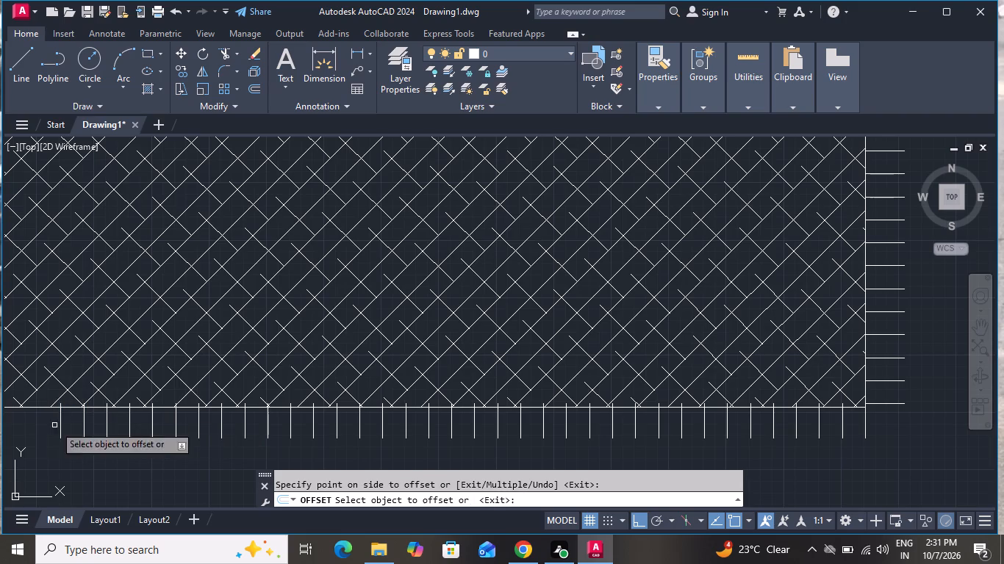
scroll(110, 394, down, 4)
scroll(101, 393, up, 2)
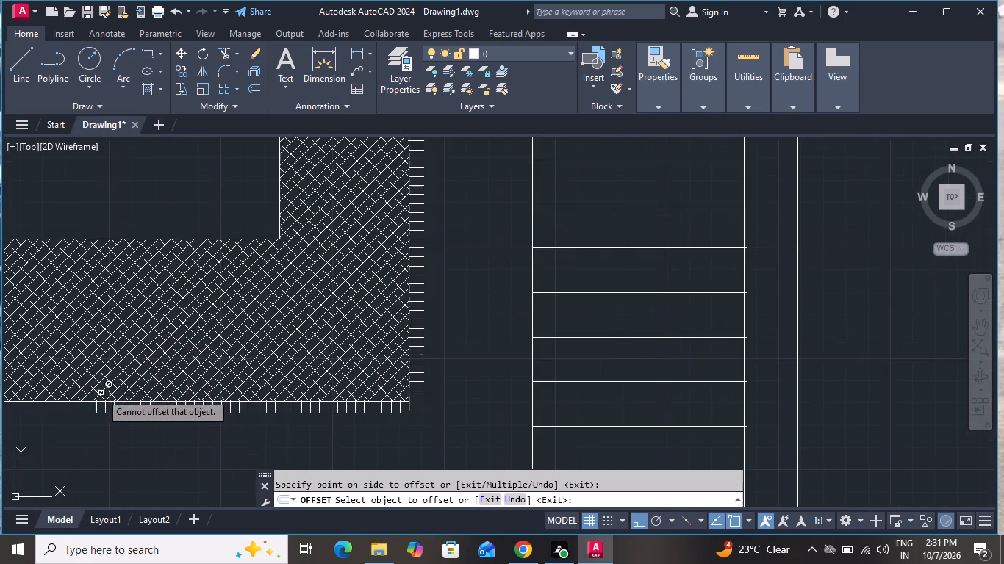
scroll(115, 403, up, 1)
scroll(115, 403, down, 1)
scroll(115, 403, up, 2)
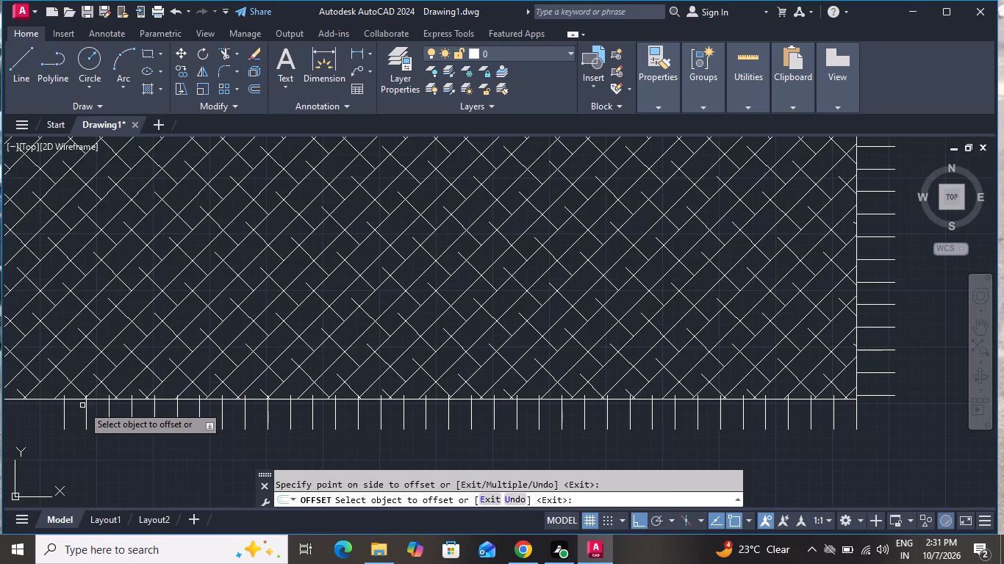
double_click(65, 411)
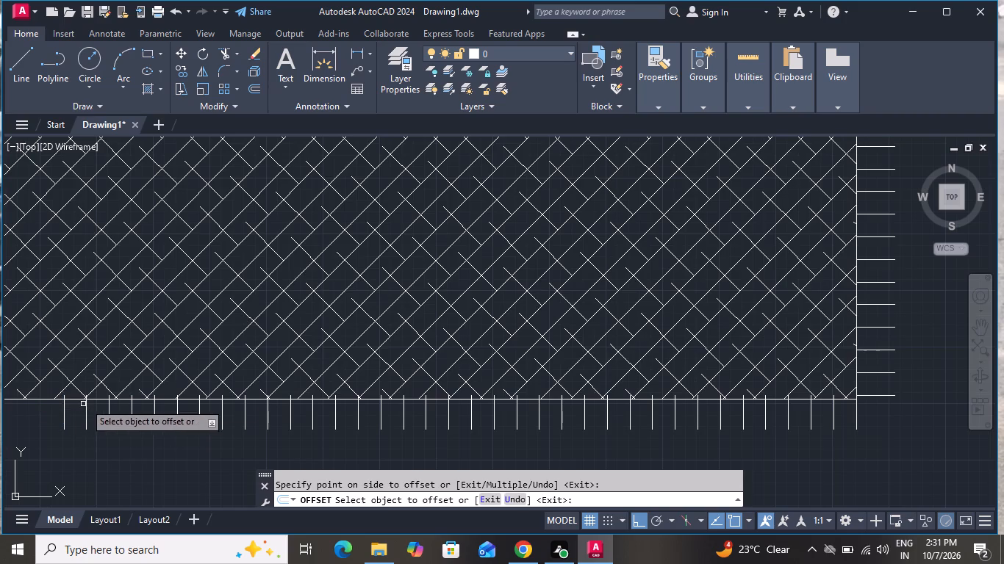
Extend the rug's bottom-edge fringe with two more lines, each offset 1" left of the leftmost one.
scroll(123, 391, down, 2)
scroll(128, 391, up, 1)
scroll(242, 379, down, 3)
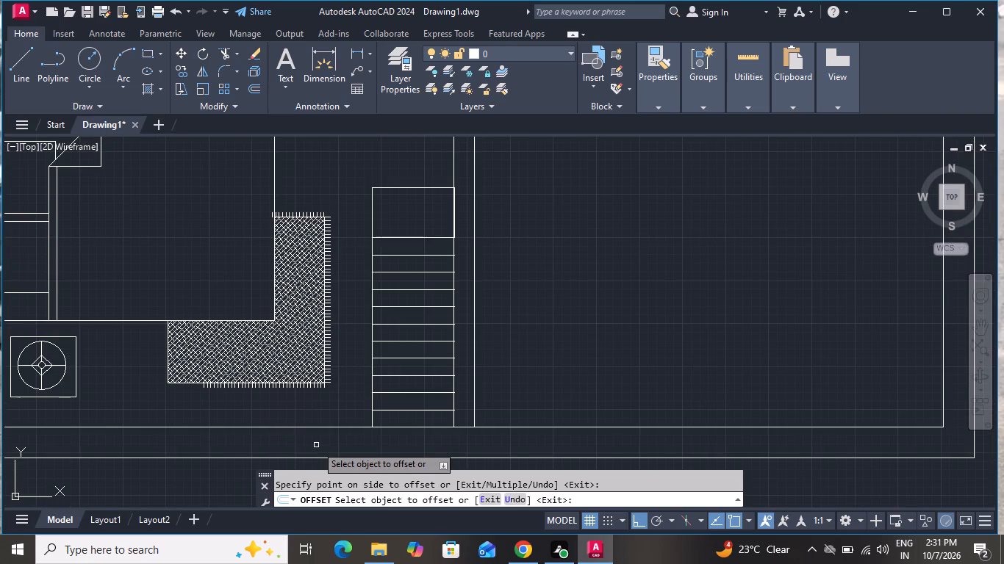
scroll(215, 392, up, 2)
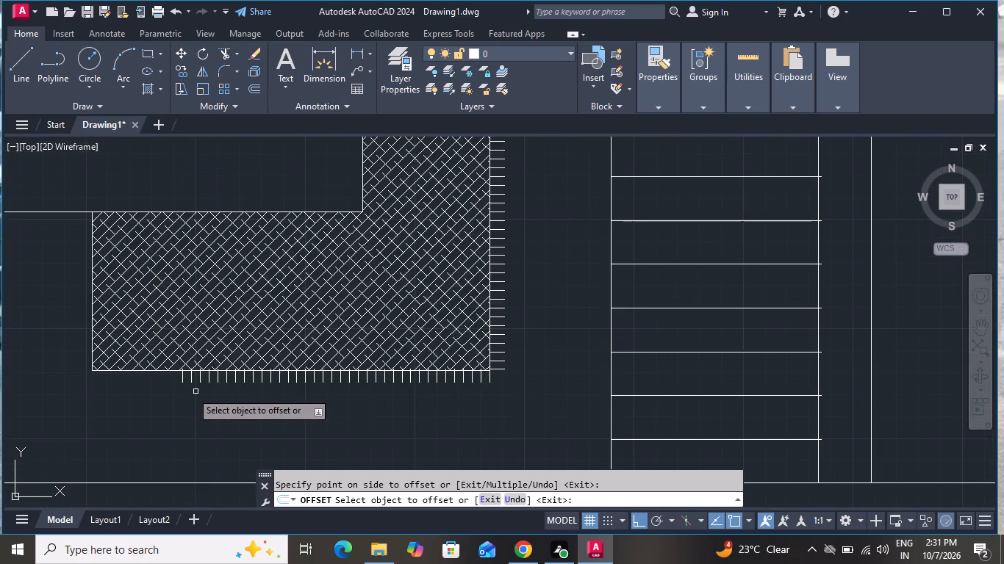
scroll(190, 391, up, 4)
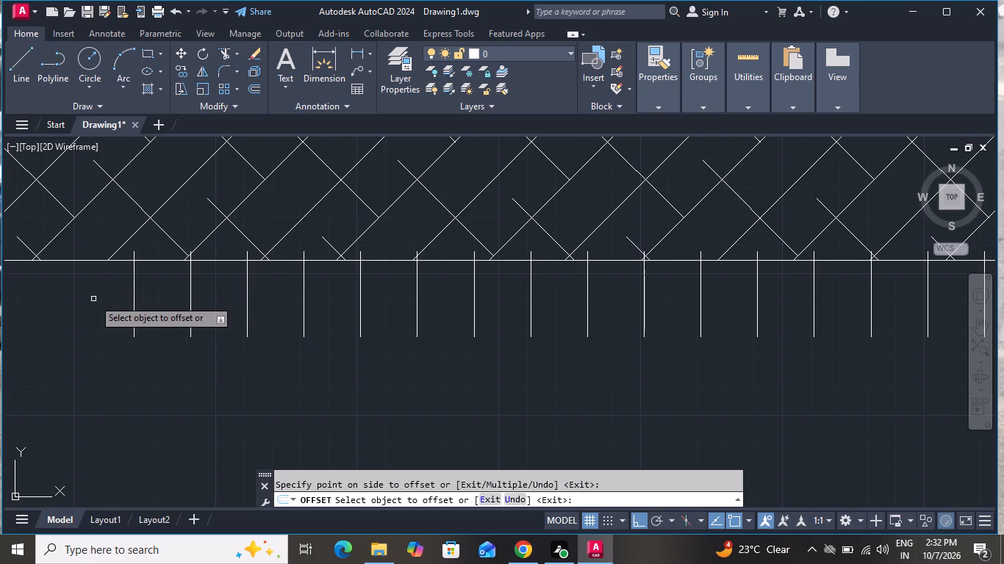
scroll(93, 299, up, 3)
scroll(93, 299, down, 3)
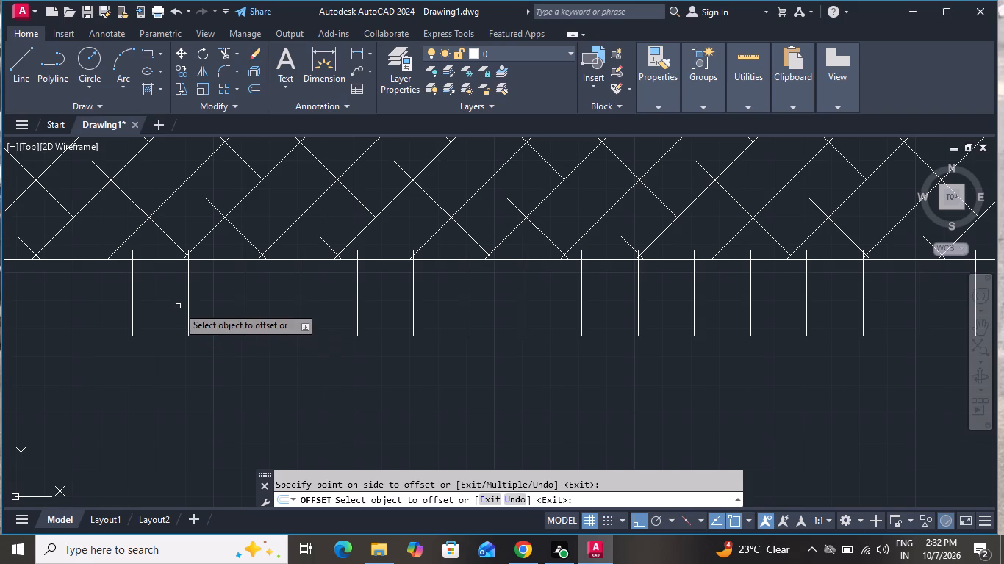
click(134, 313)
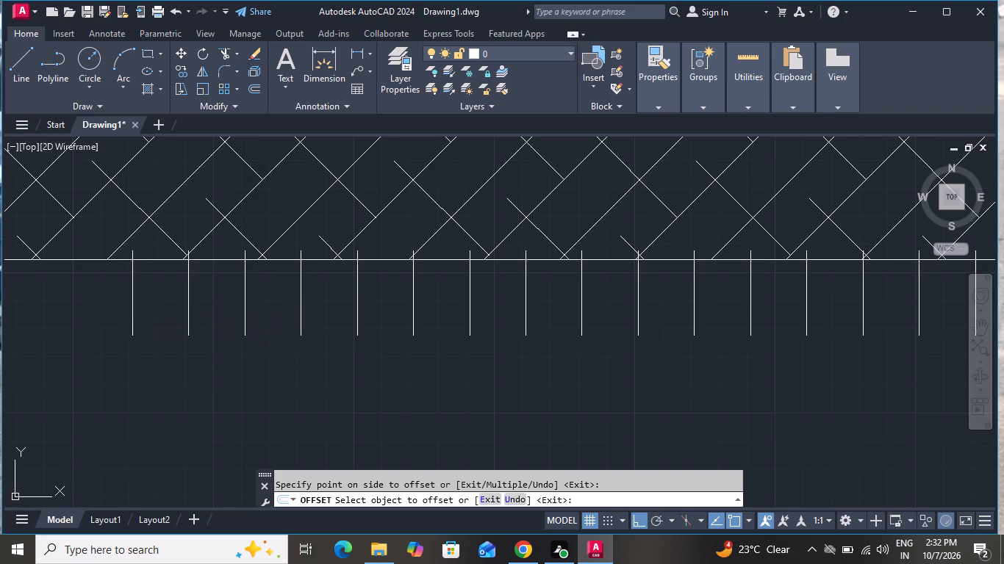
click(134, 313)
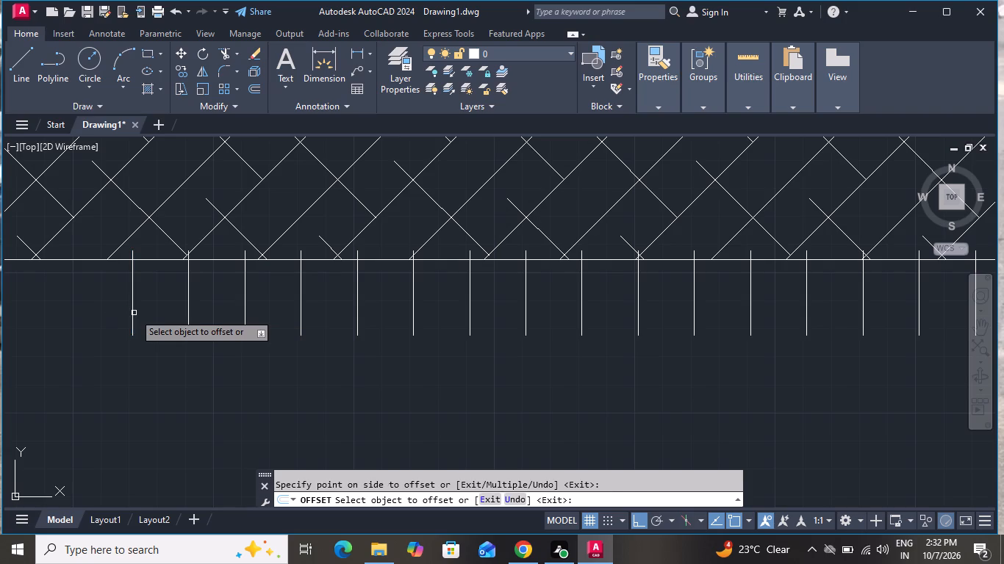
click(131, 311)
click(123, 303)
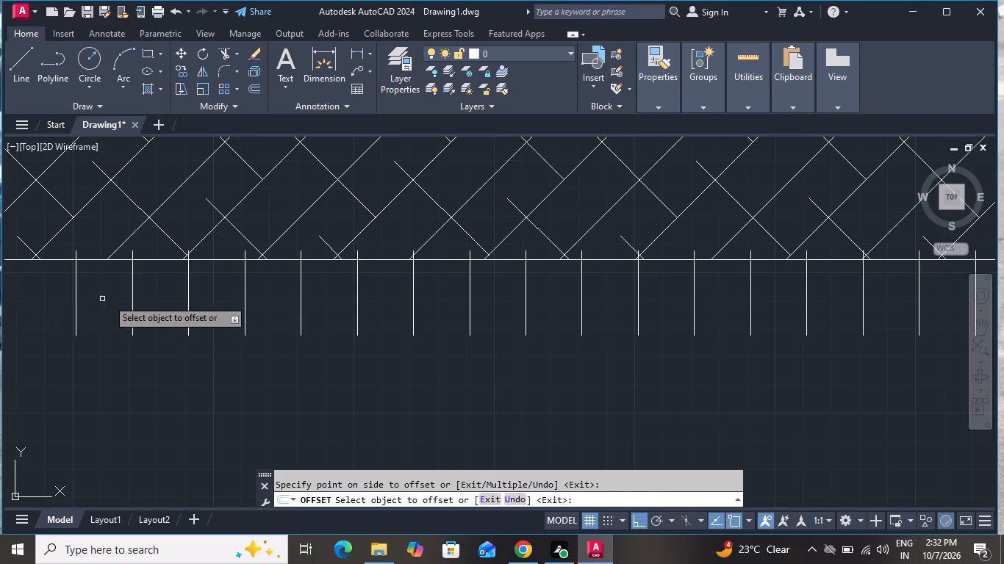
drag(76, 301, 52, 308)
click(0, 305)
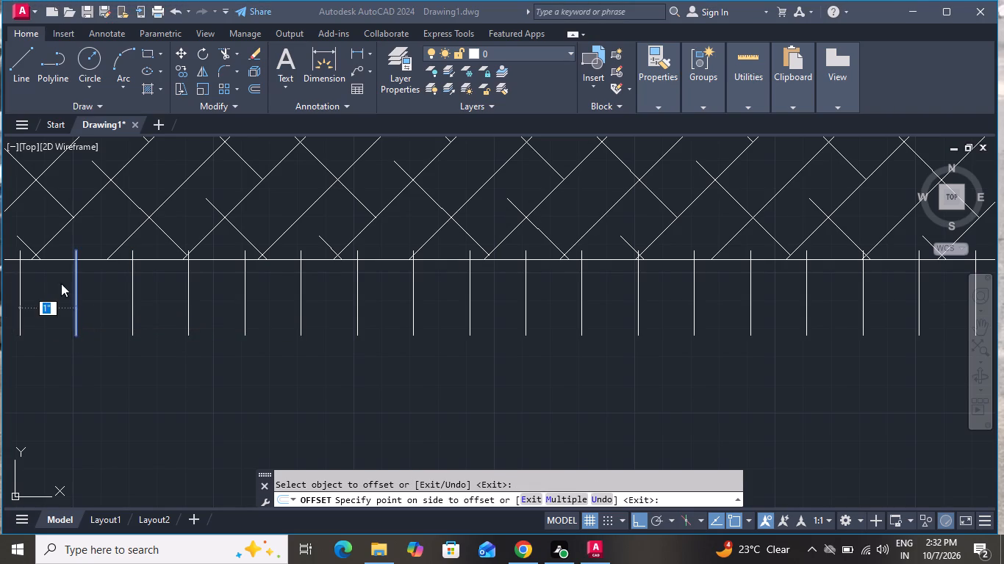
scroll(65, 286, up, 1)
scroll(66, 286, down, 7)
scroll(84, 294, up, 4)
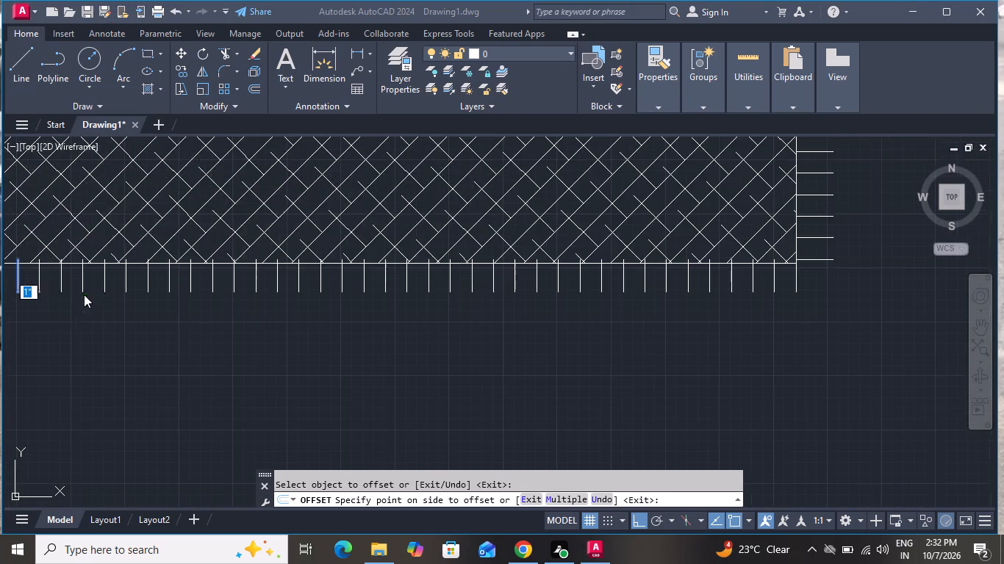
scroll(93, 286, down, 4)
scroll(68, 293, up, 4)
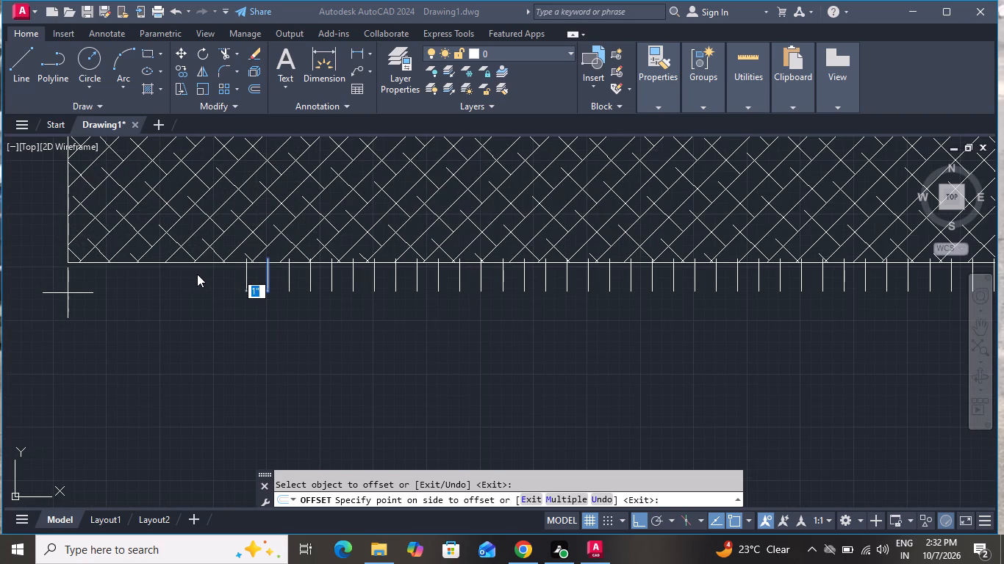
click(197, 274)
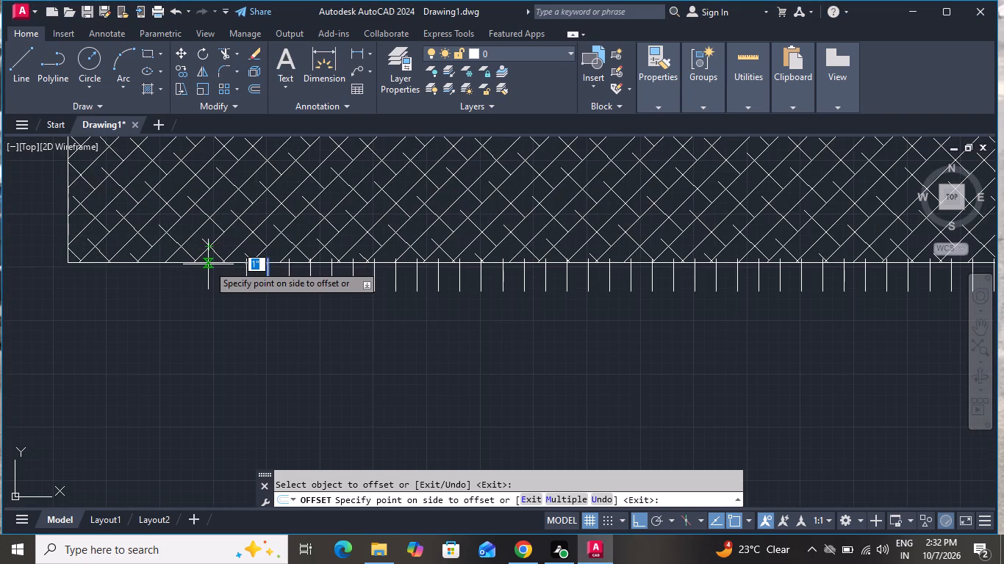
scroll(208, 264, up, 3)
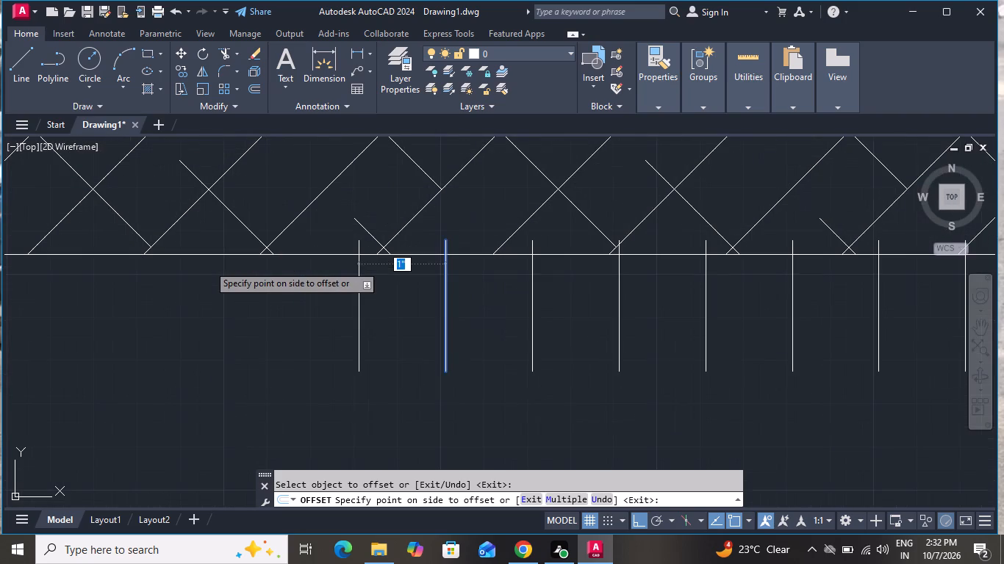
click(208, 264)
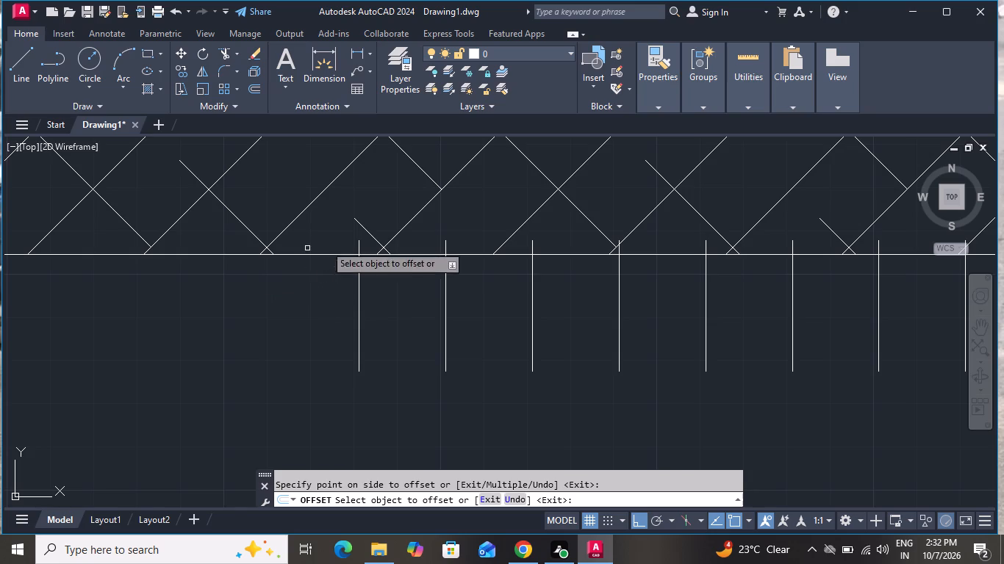
Offset the leftmost bottom-edge fringe line 1" to the left three times in succession.
click(360, 304)
click(322, 309)
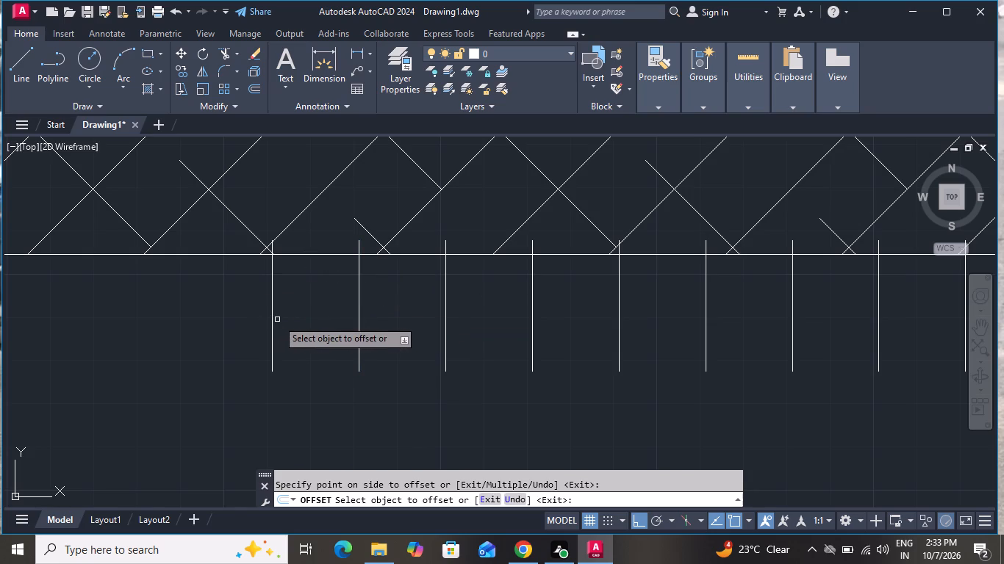
click(273, 319)
click(228, 310)
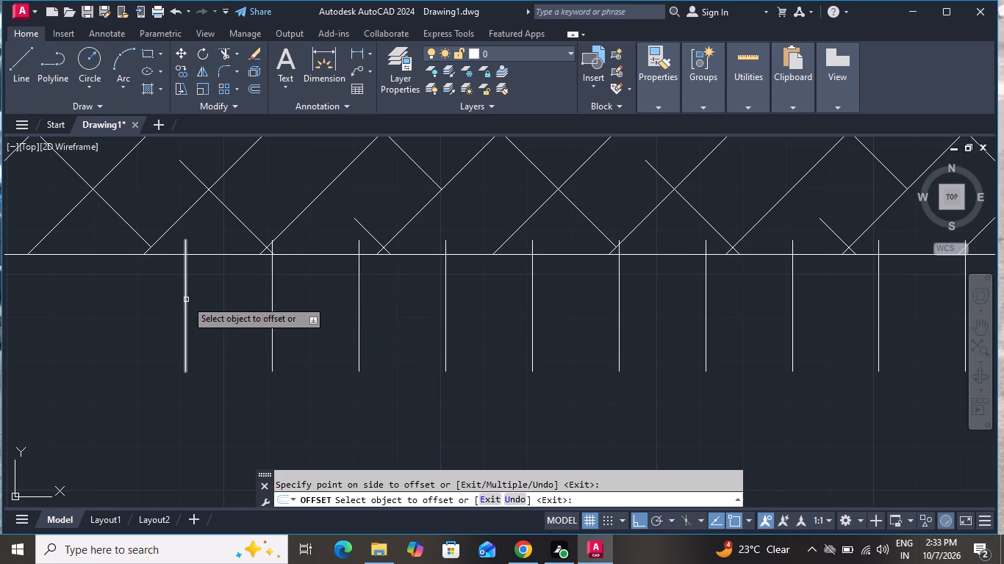
click(187, 299)
click(163, 297)
click(153, 305)
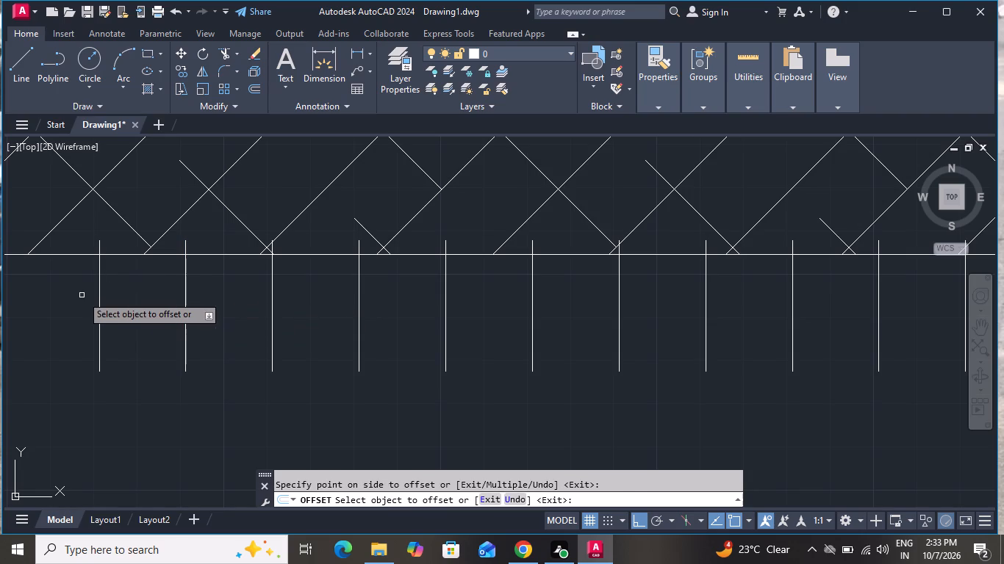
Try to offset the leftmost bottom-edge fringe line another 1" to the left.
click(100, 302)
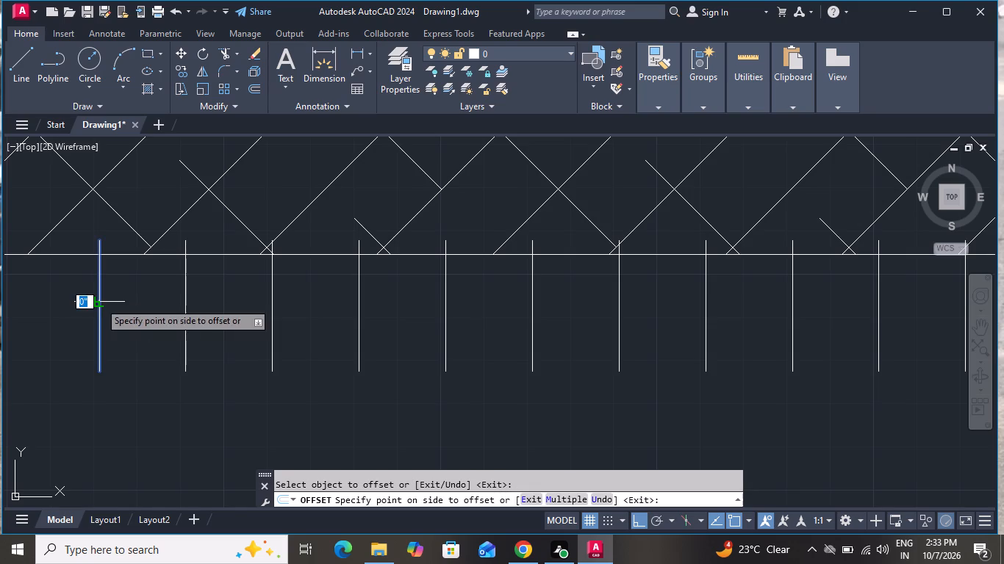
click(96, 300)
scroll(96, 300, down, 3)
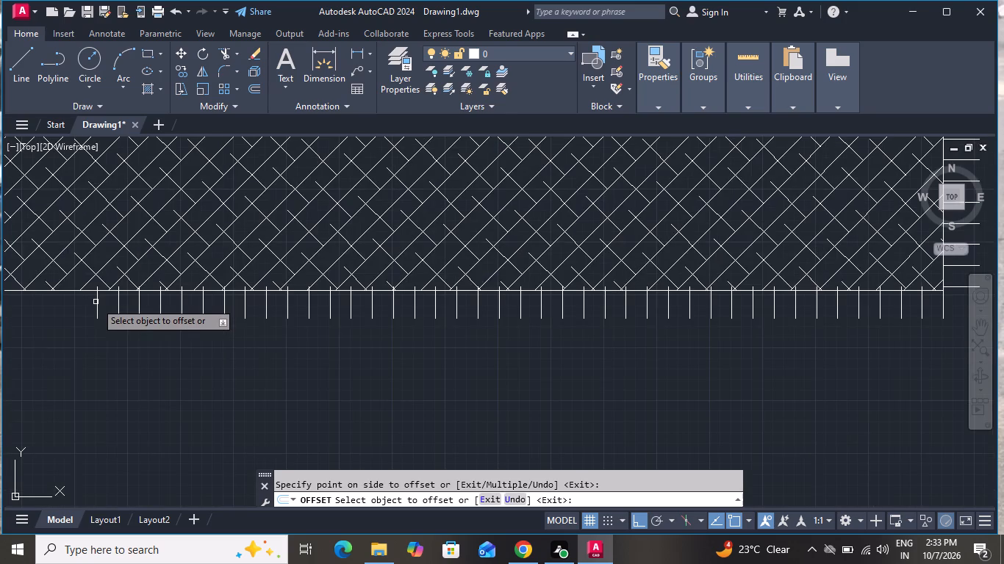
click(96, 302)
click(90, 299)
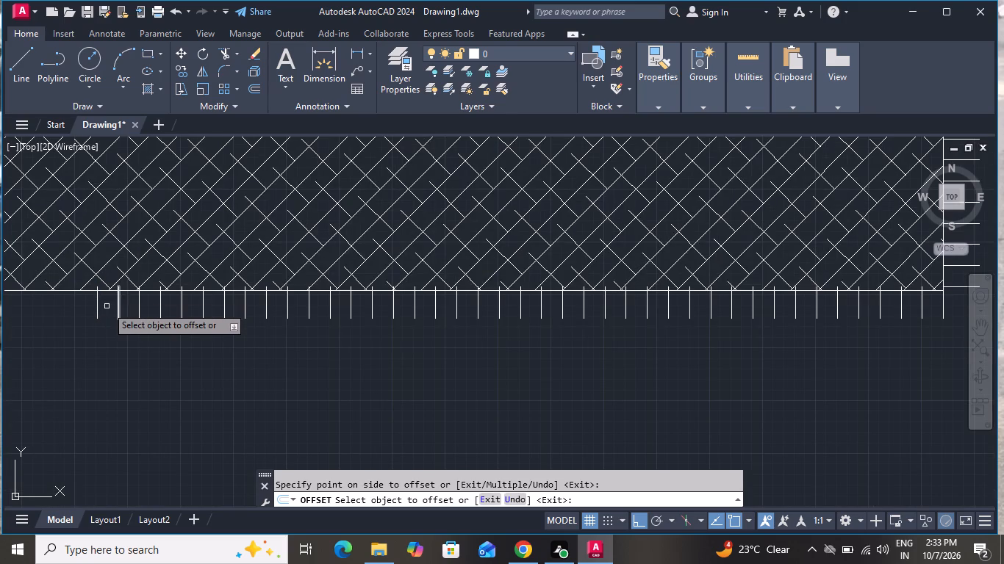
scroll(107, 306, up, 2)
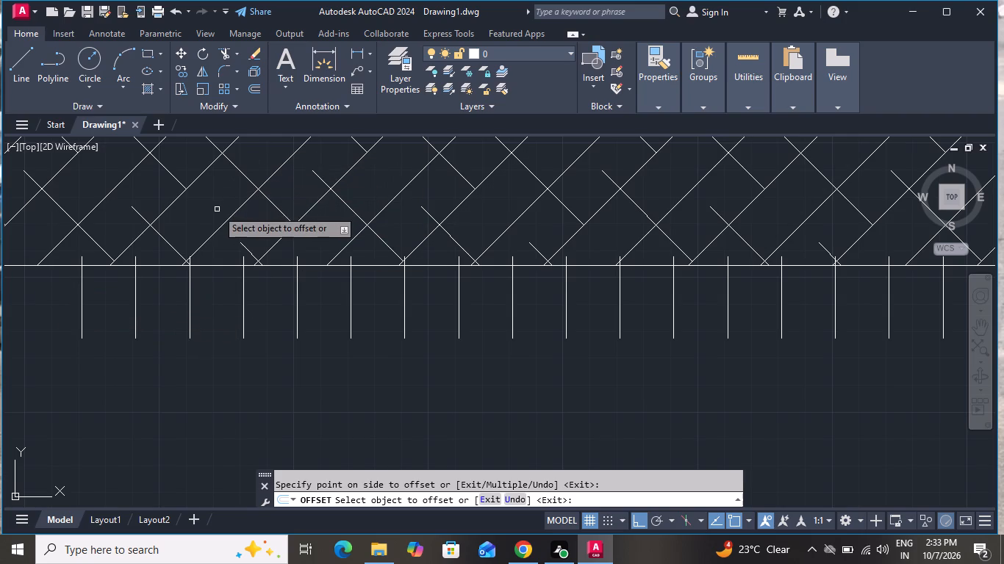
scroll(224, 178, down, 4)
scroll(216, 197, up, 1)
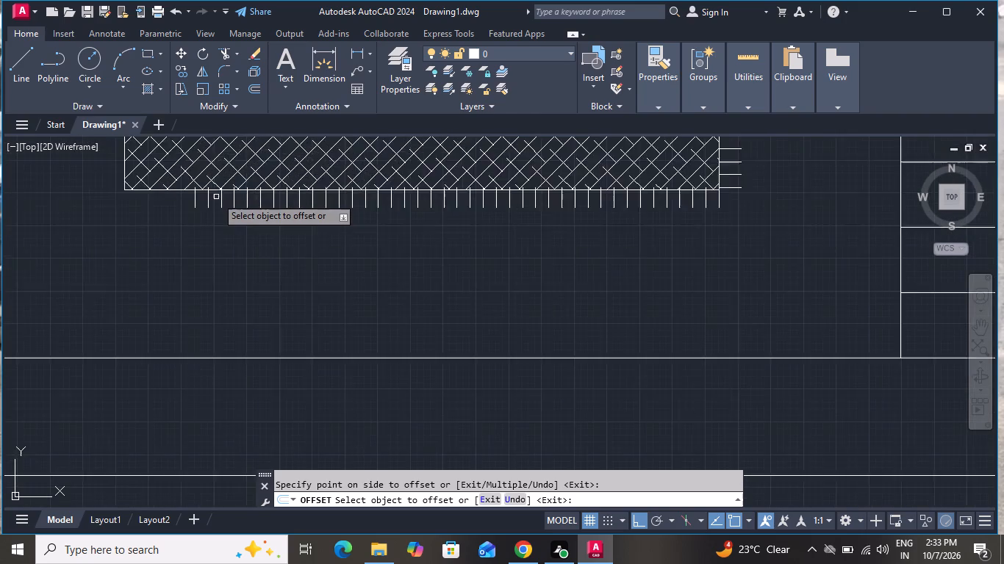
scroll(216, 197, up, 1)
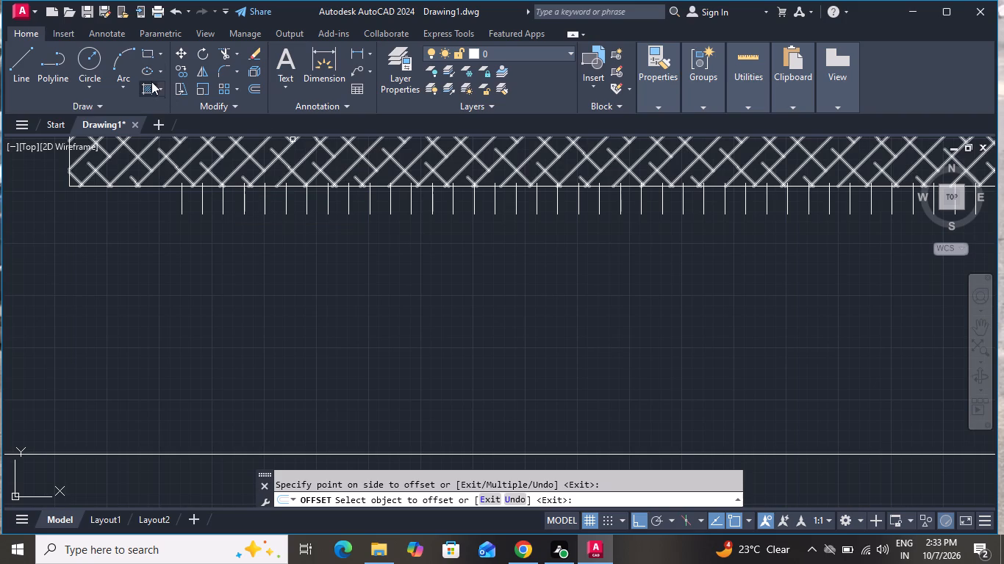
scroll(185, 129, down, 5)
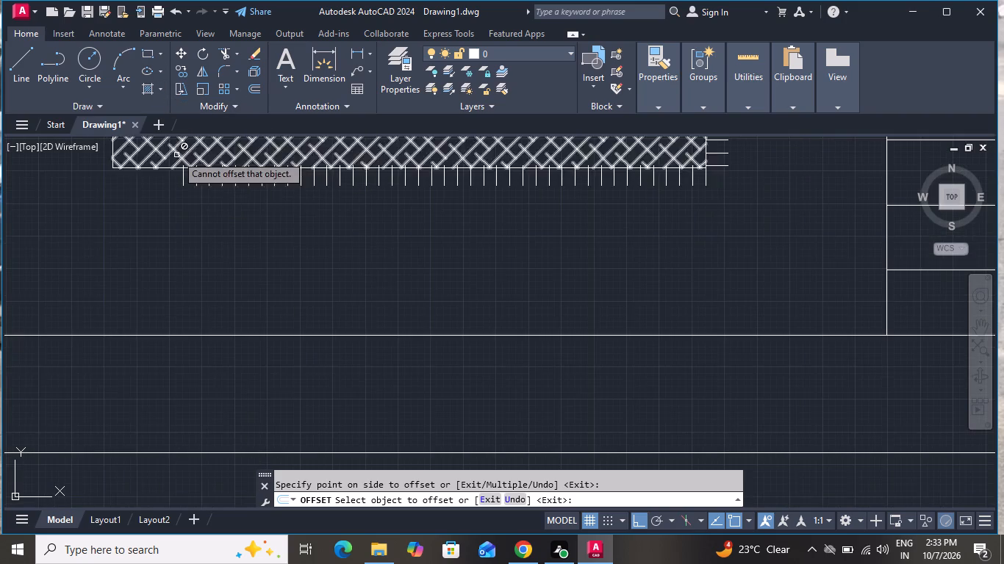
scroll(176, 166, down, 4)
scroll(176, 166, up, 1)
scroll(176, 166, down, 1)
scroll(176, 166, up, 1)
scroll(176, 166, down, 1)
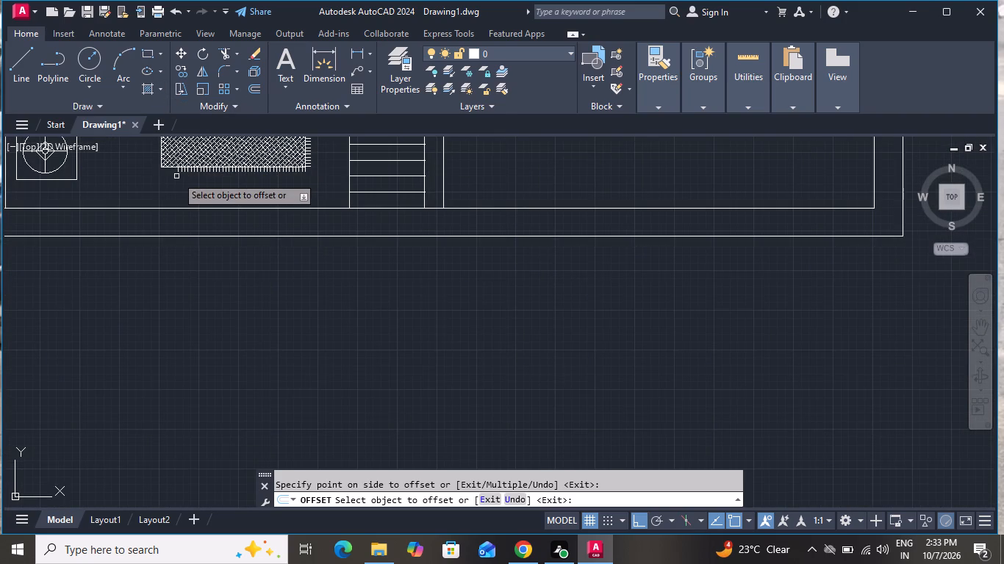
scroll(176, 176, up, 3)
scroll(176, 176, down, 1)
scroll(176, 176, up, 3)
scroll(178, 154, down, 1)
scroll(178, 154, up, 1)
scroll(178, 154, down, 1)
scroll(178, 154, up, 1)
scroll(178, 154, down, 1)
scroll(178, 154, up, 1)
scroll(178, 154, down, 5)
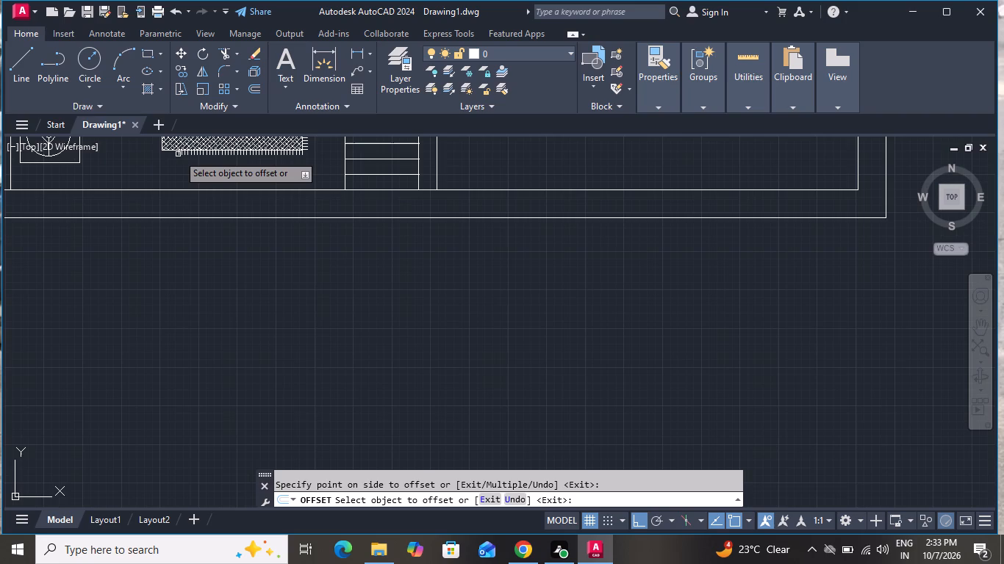
Add the last five bottom-edge fringe lines at 1" spacing up to the rug's bottom-left corner and end the Offset command.
scroll(174, 136, up, 4)
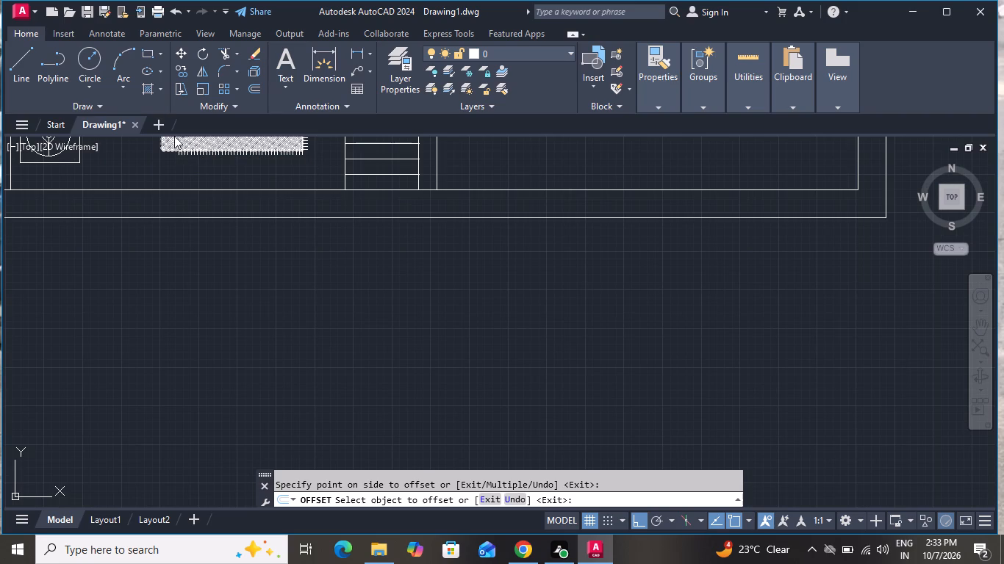
scroll(174, 136, up, 14)
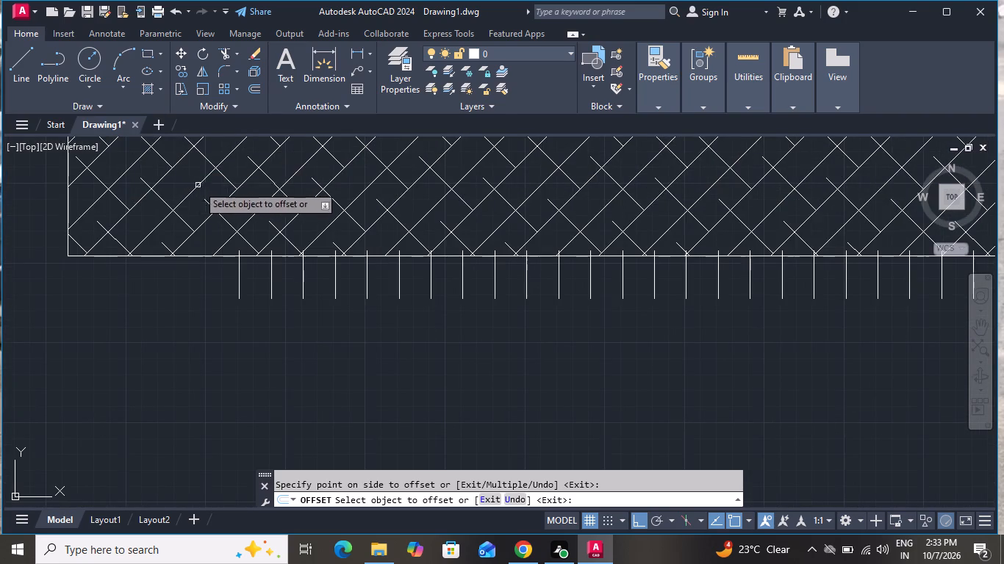
click(240, 288)
click(212, 283)
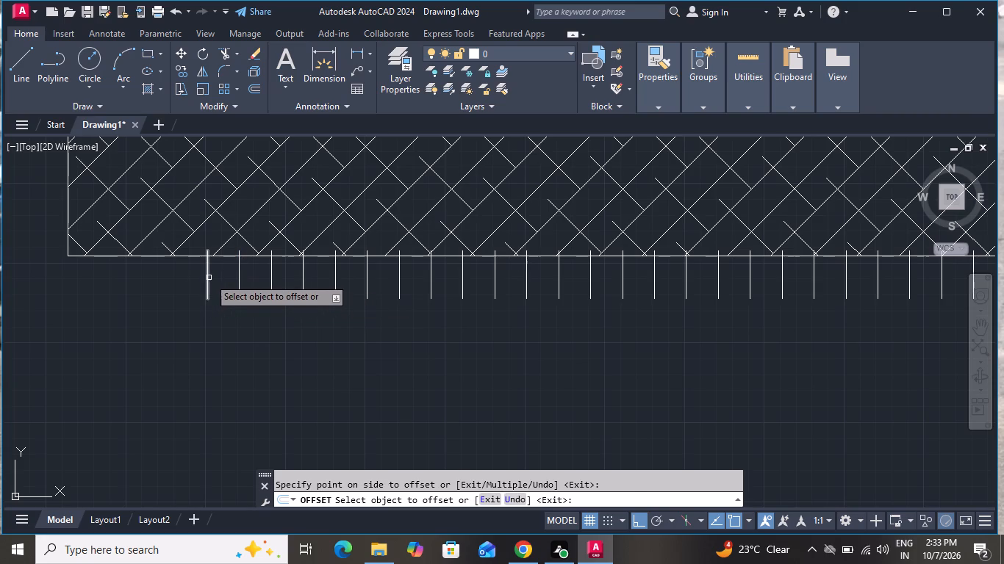
click(209, 278)
click(116, 259)
click(176, 278)
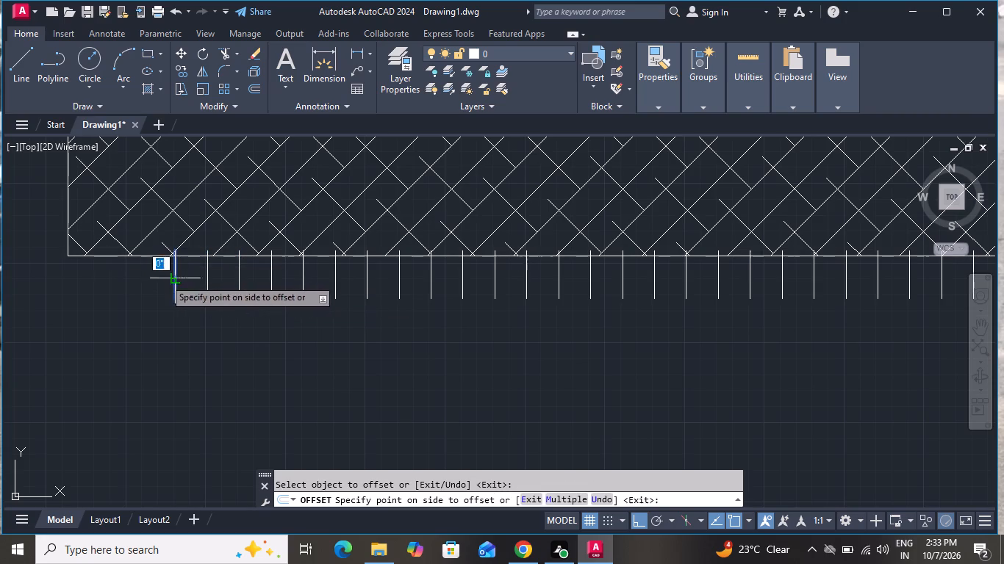
click(121, 278)
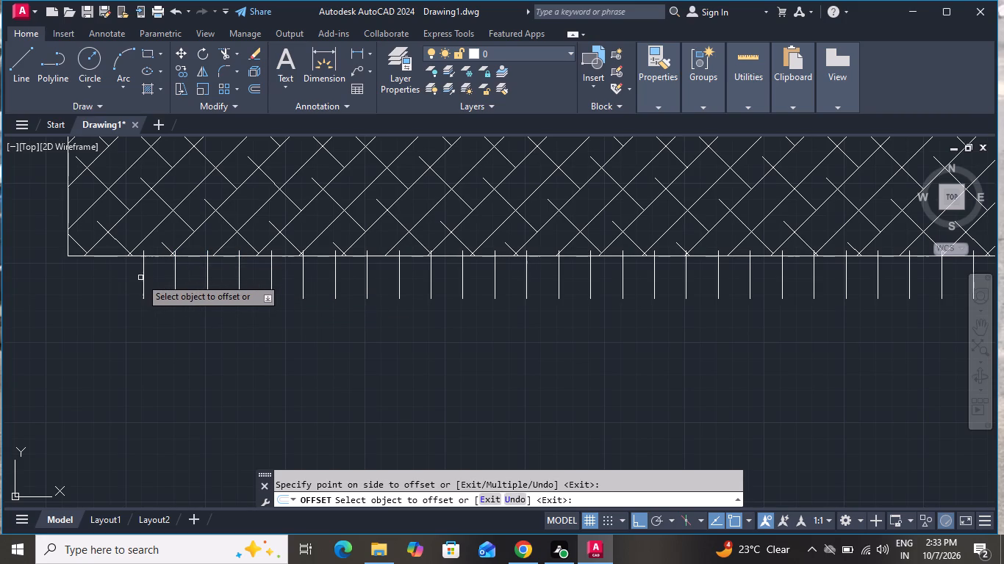
click(142, 277)
click(106, 281)
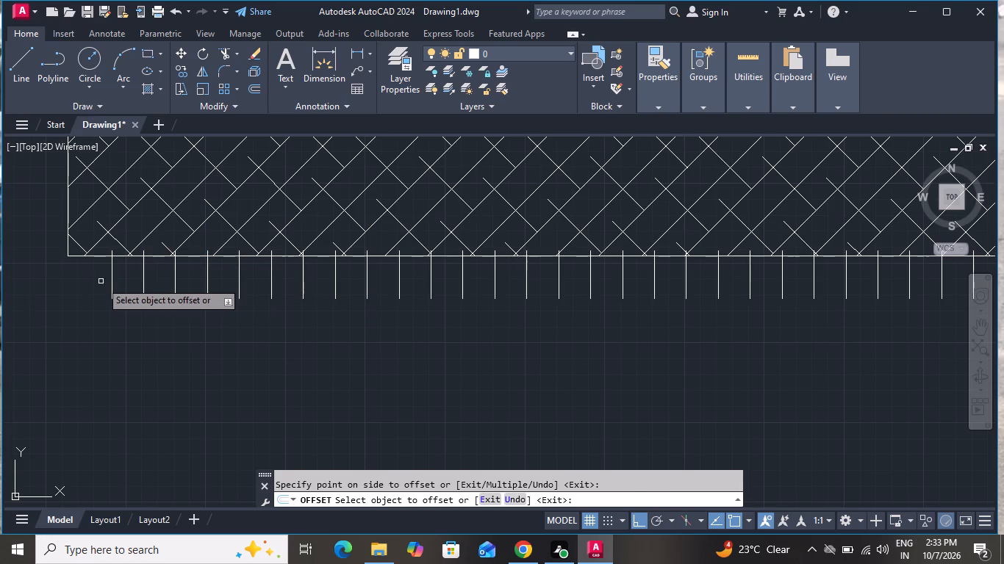
click(111, 274)
click(51, 275)
scroll(62, 278, down, 4)
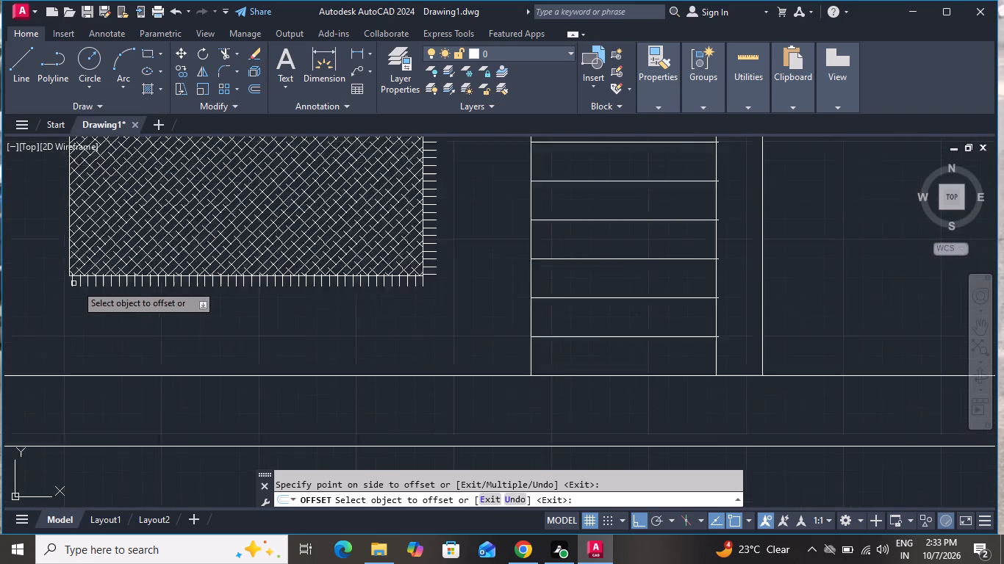
right_click(53, 200)
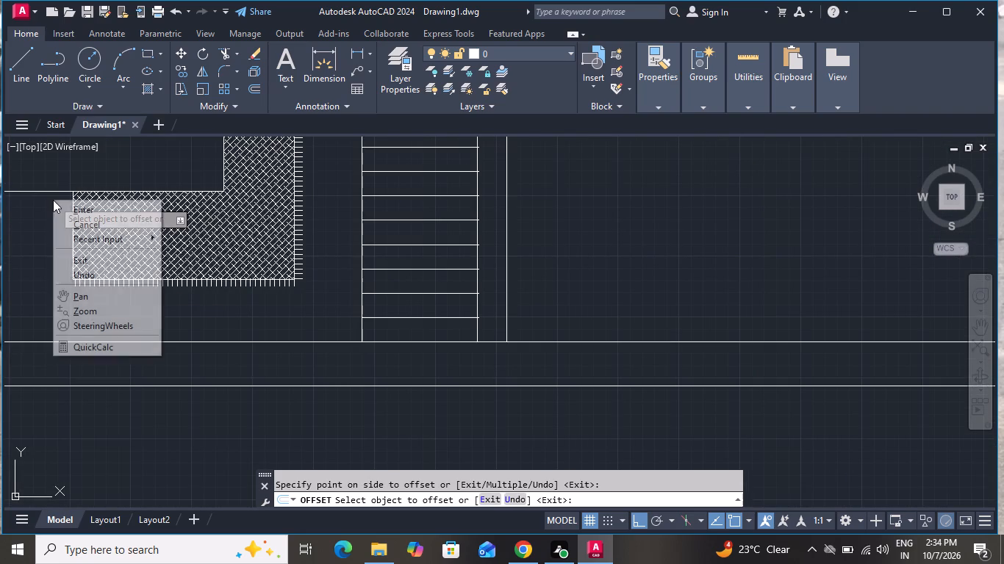
click(59, 219)
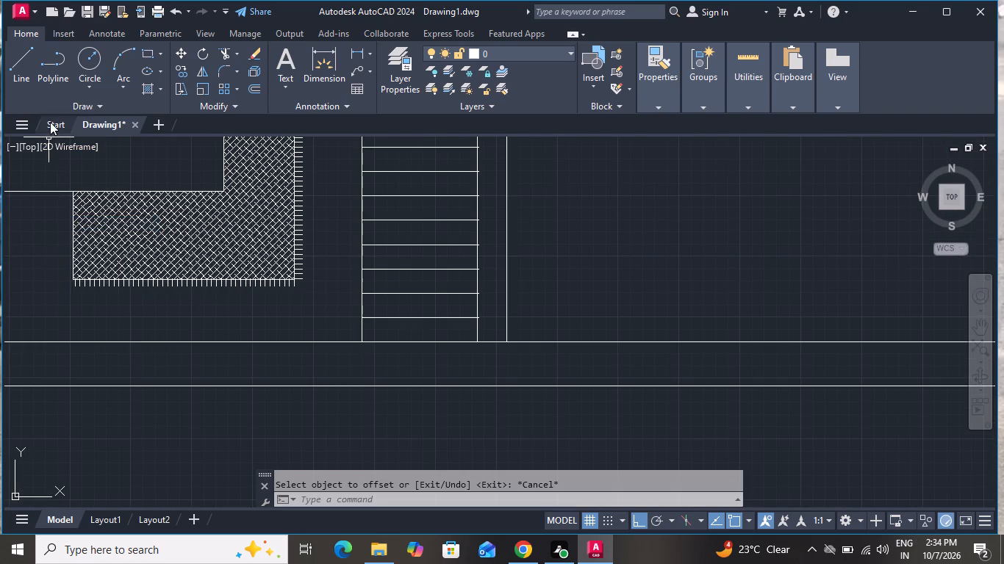
Draw a horizontal fringe line about 1" long, running outward to the left from the rug's bottom-left corner.
click(17, 63)
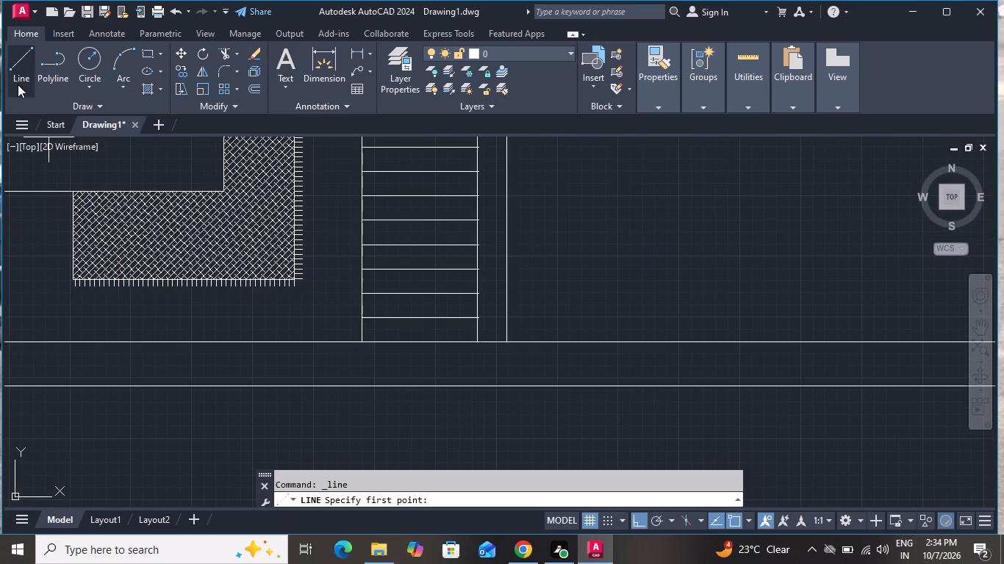
scroll(51, 230, down, 1)
scroll(65, 290, up, 1)
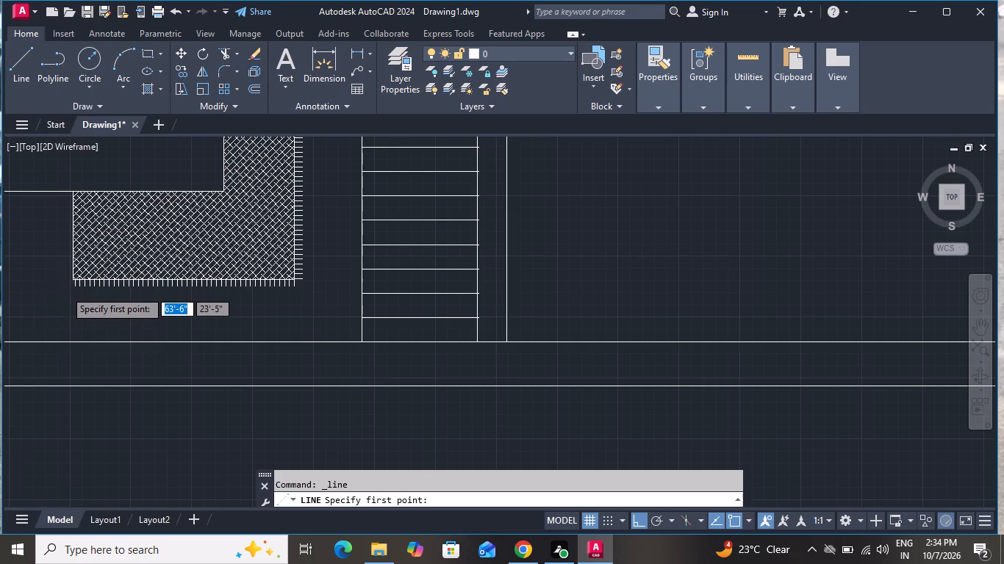
scroll(65, 290, up, 1)
scroll(65, 289, down, 1)
scroll(62, 258, up, 3)
scroll(62, 257, down, 1)
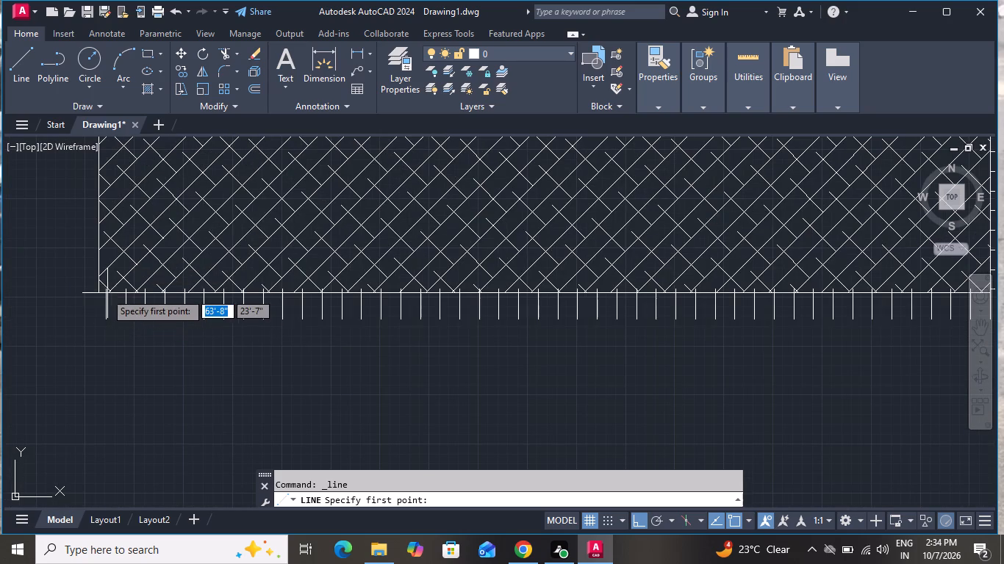
click(93, 290)
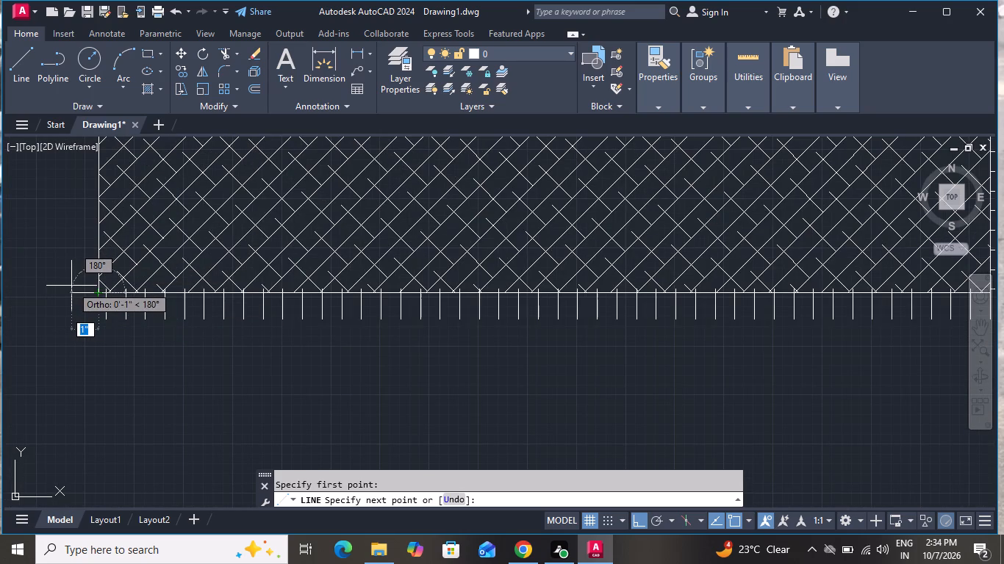
click(71, 285)
right_click(78, 265)
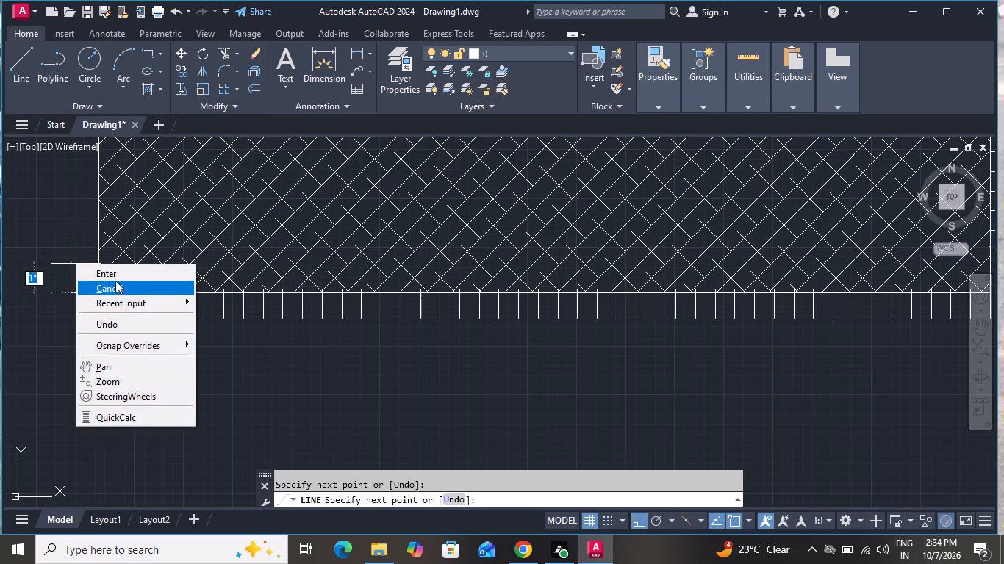
click(115, 281)
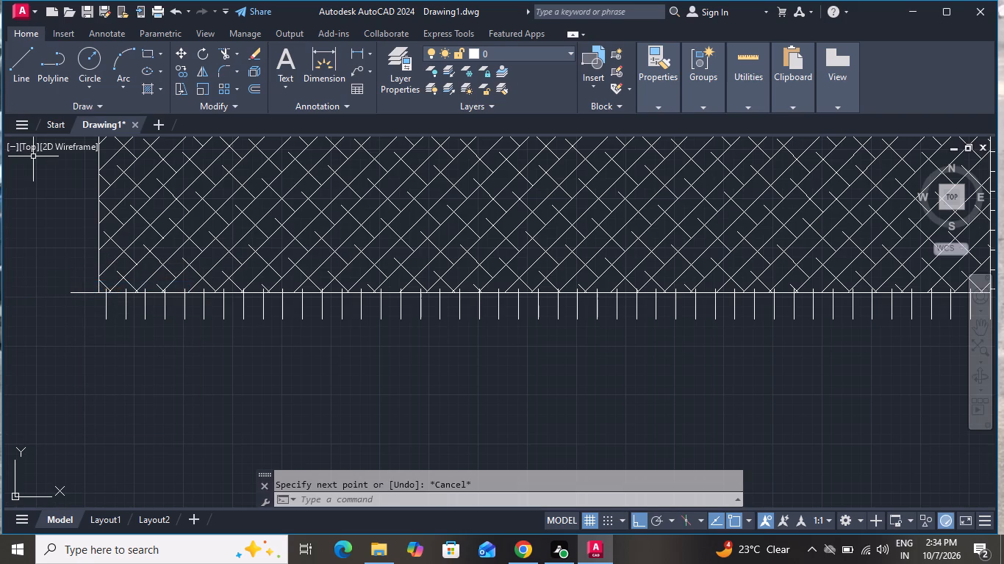
Offset the new corner line 1" upward repeatedly to start the rug's left-edge fringe with three more lines.
key(9)
key(BackSpace)
key(o)
key(space)
key(1)
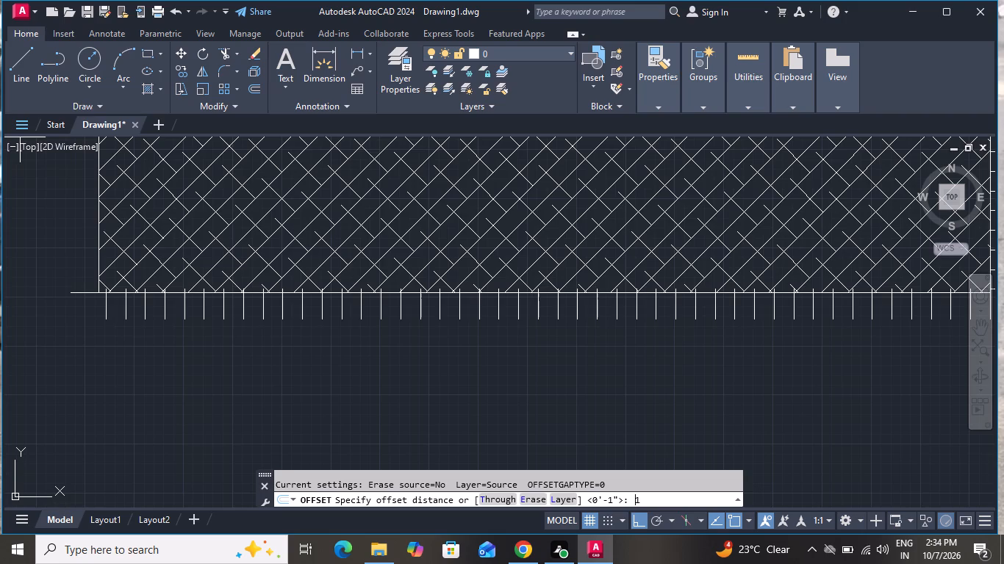
key(shift+quotedbl)
key(Return)
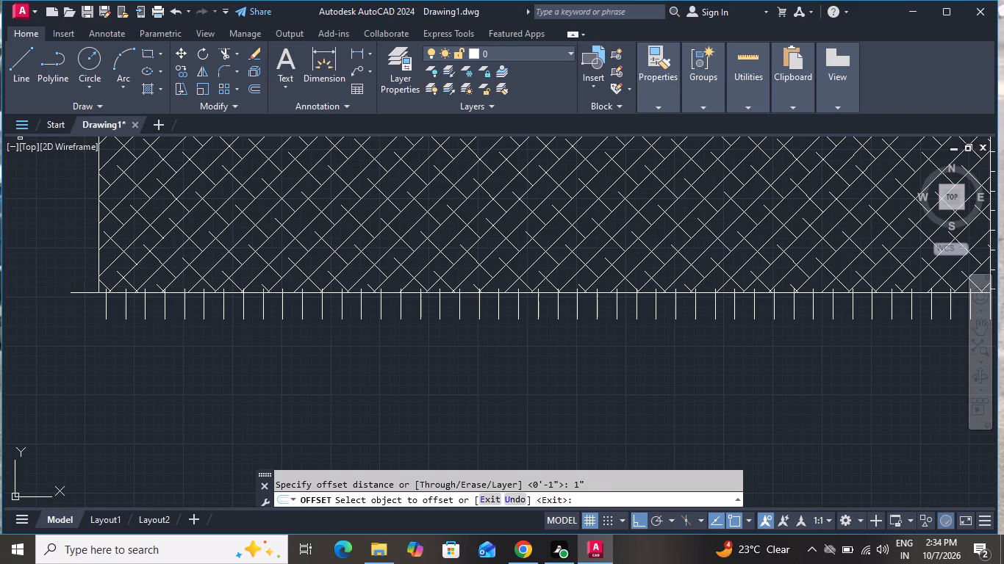
click(87, 292)
click(88, 267)
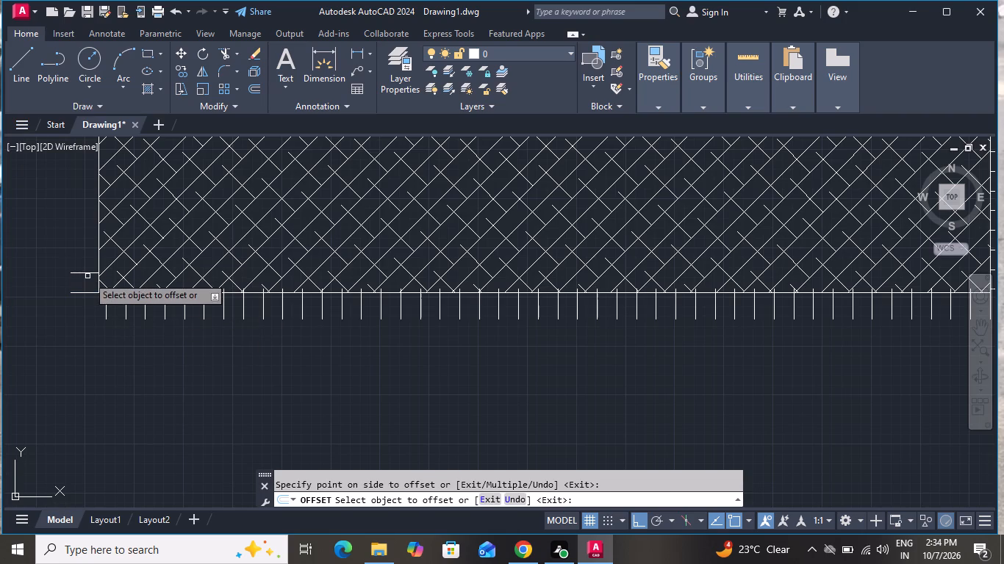
click(87, 270)
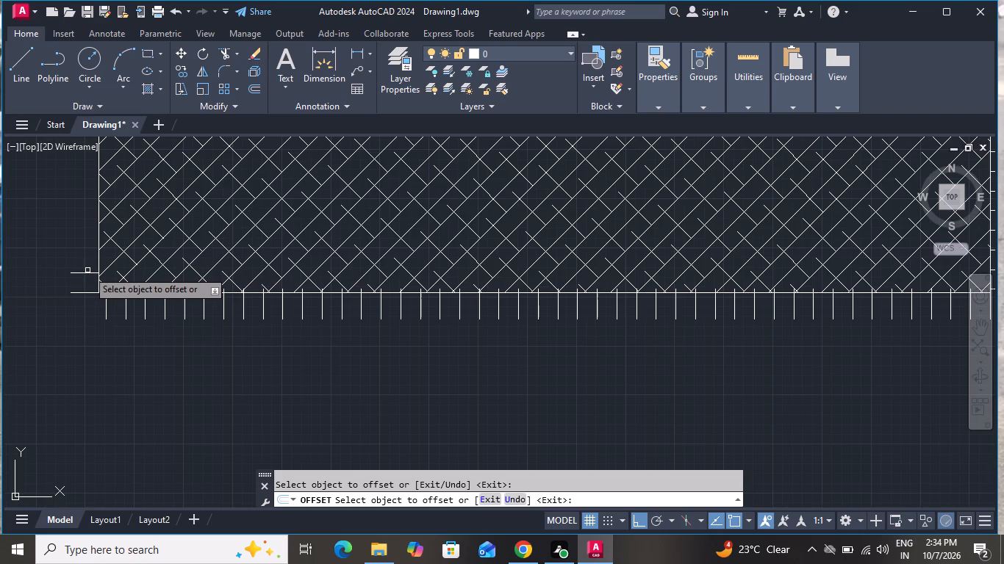
click(90, 274)
click(91, 261)
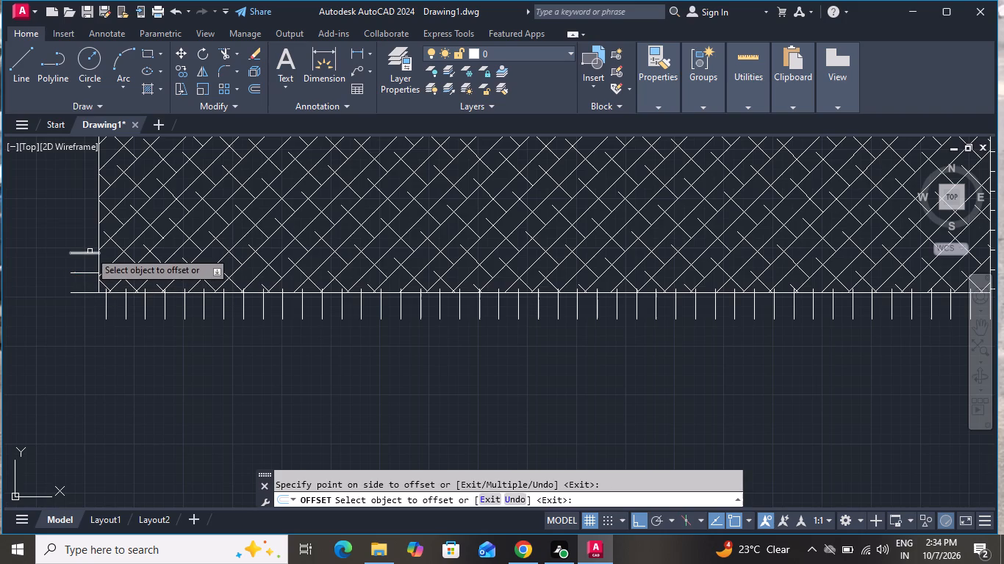
click(90, 251)
click(87, 228)
Extend the rug's left-edge fringe upward with two more lines at 1" spacing.
click(88, 253)
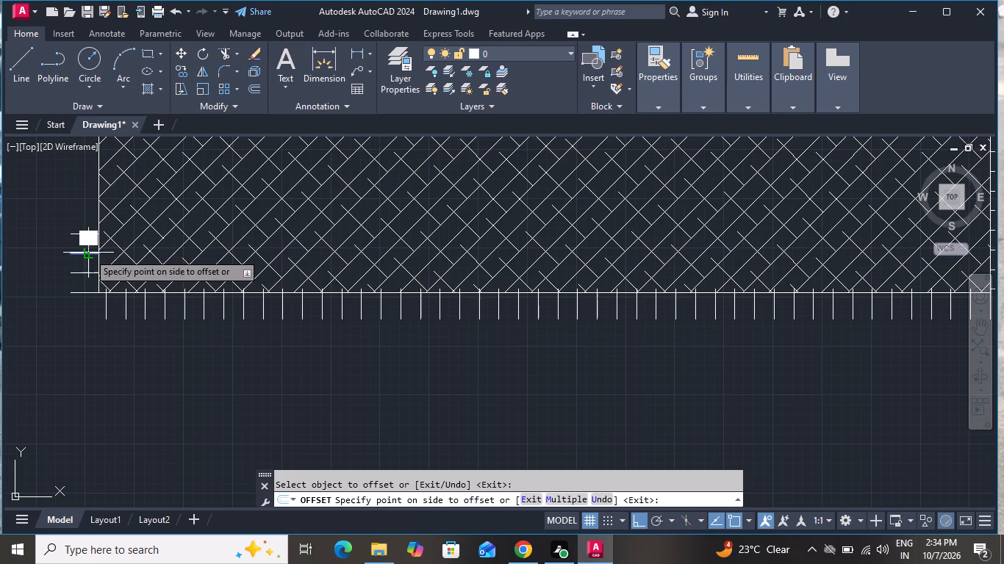
click(92, 236)
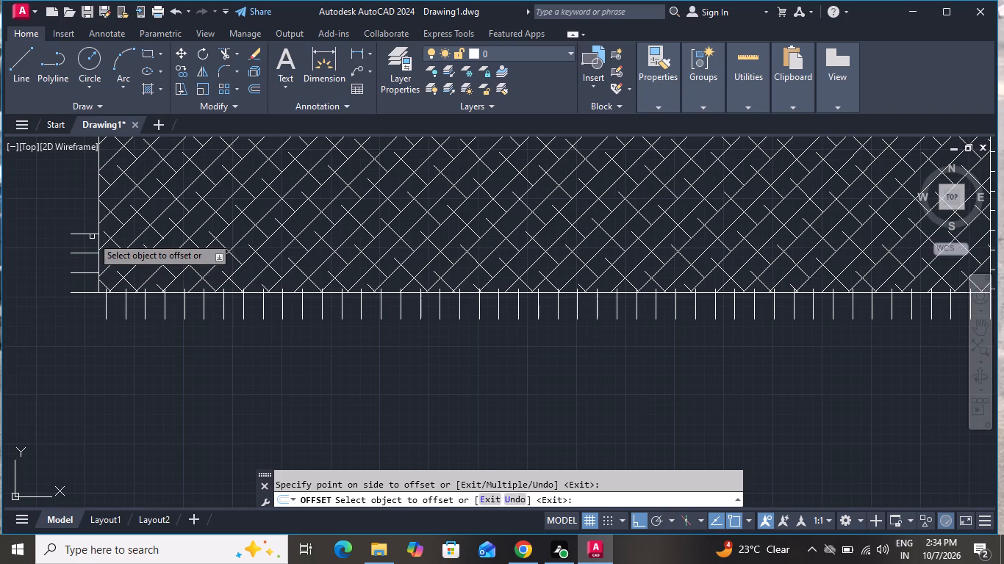
click(92, 236)
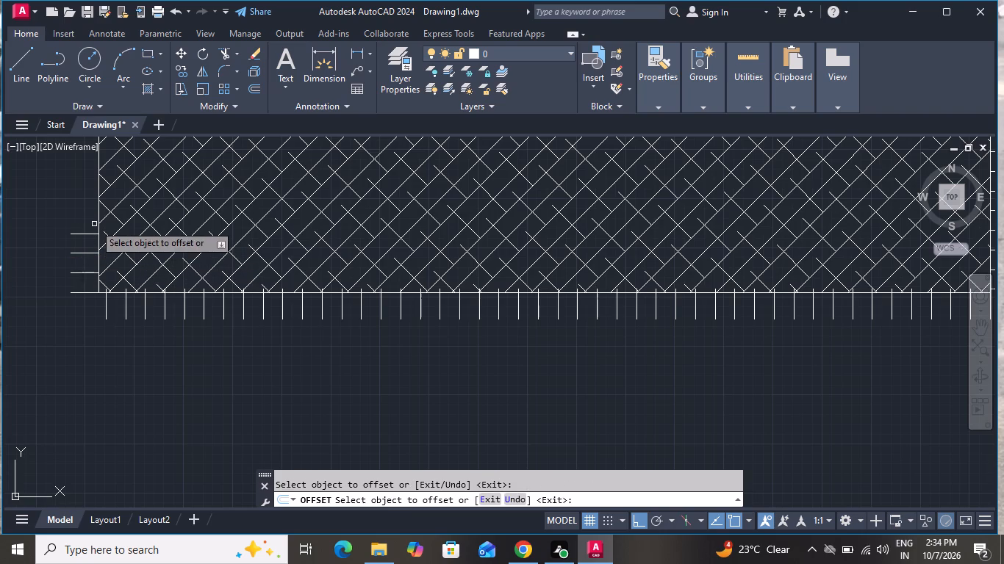
click(91, 234)
click(87, 217)
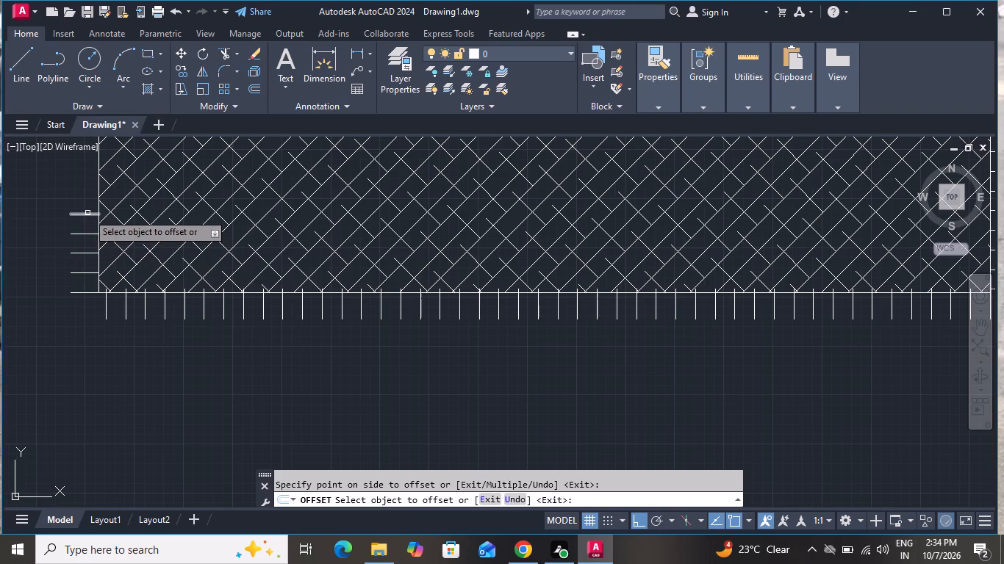
click(89, 213)
click(89, 203)
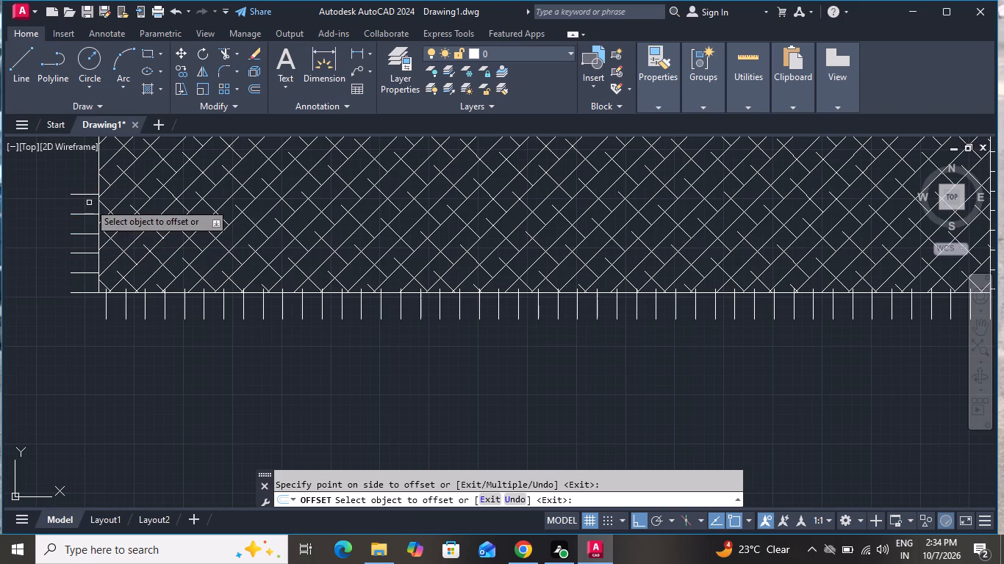
click(89, 194)
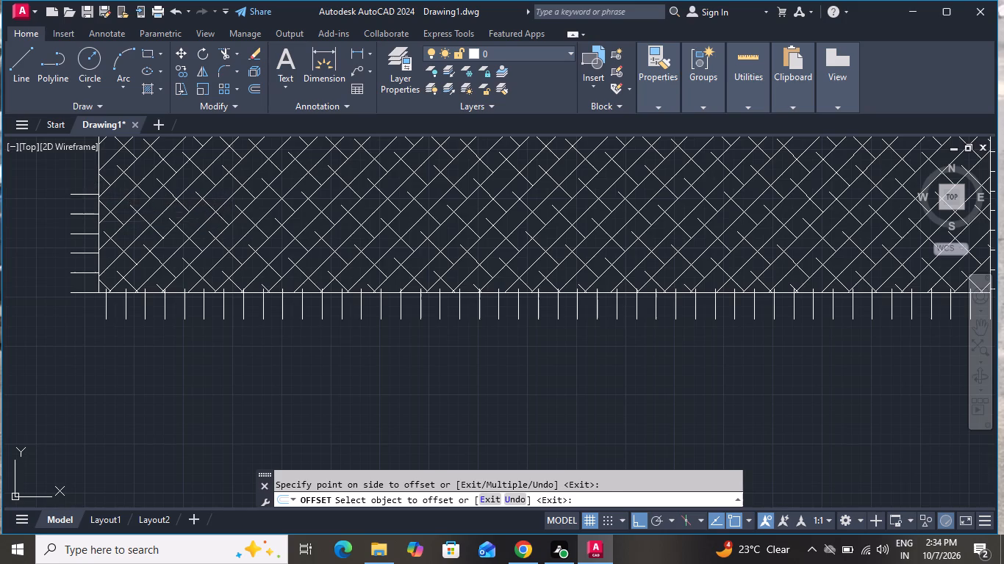
click(85, 188)
Offset the topmost left-edge fringe line 1" upward twice in succession.
scroll(85, 188, down, 4)
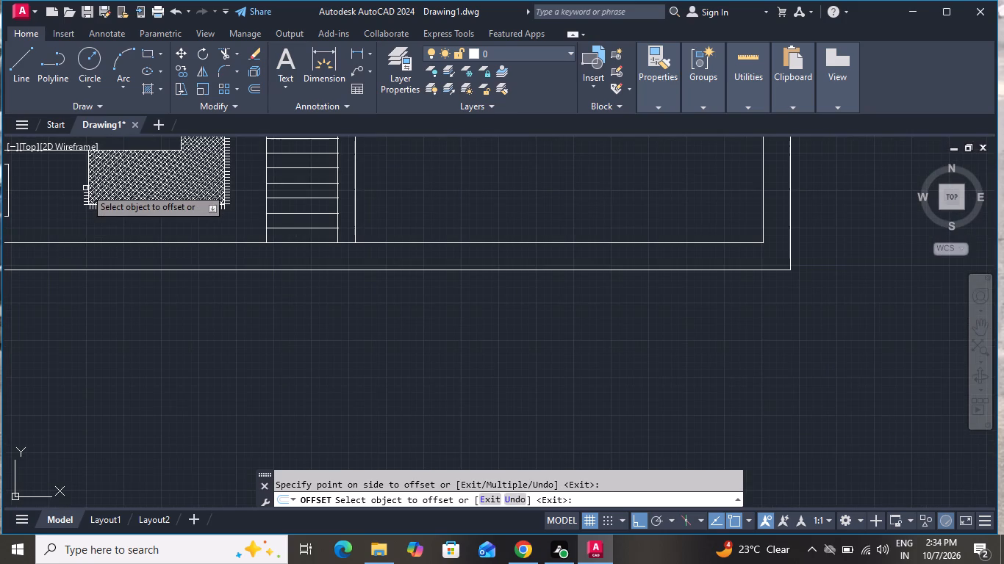
scroll(85, 188, up, 3)
scroll(85, 188, down, 1)
scroll(85, 188, up, 4)
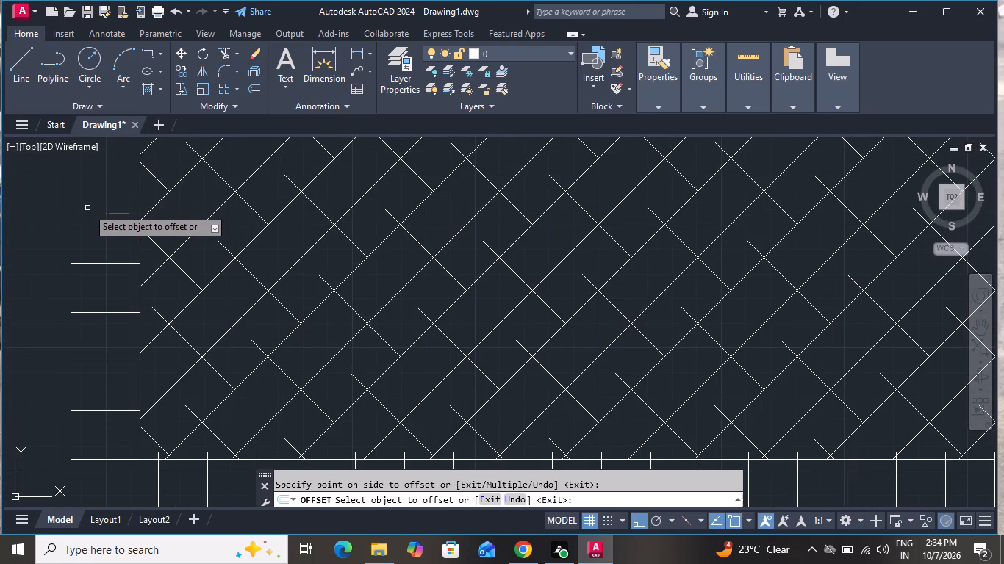
click(87, 213)
click(93, 183)
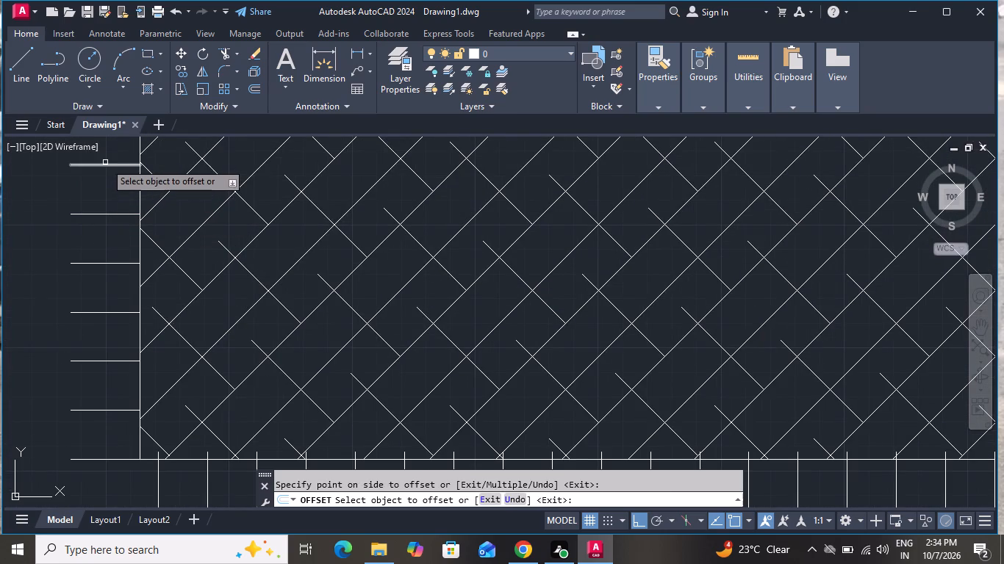
click(105, 164)
click(121, 120)
click(116, 151)
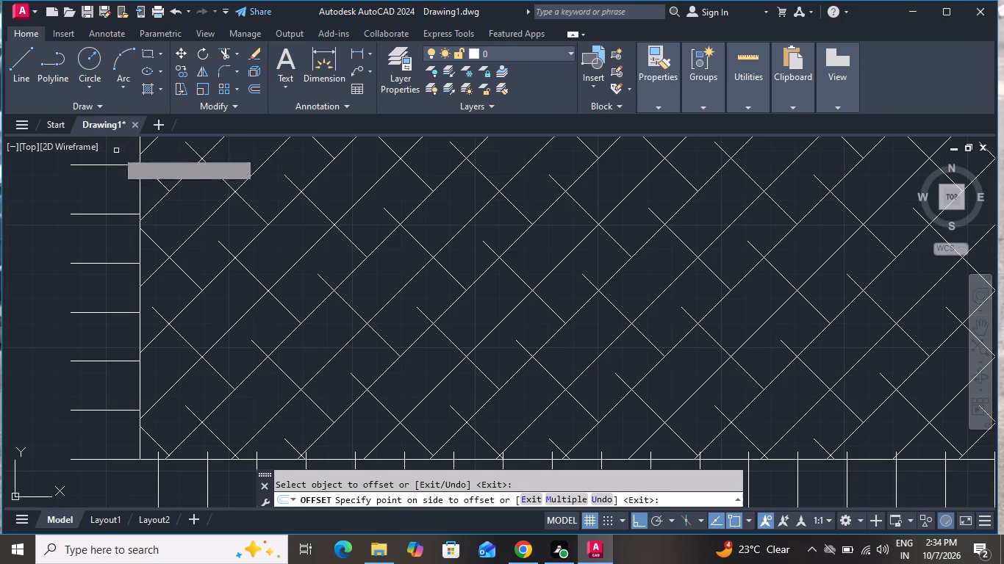
Add three more left-edge fringe lines, each offset 1" above the topmost one.
scroll(116, 151, down, 4)
scroll(116, 151, up, 1)
scroll(116, 151, down, 1)
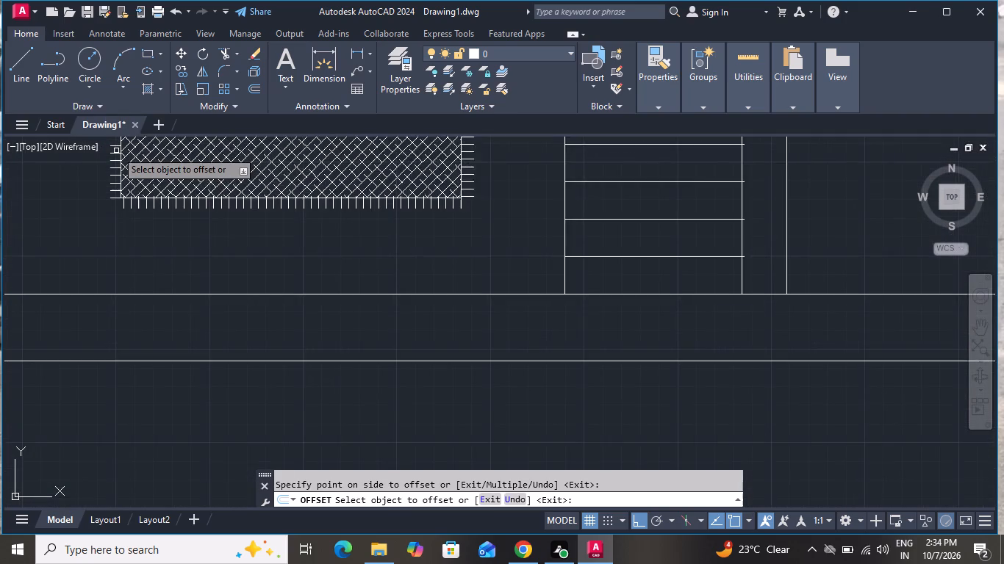
scroll(116, 151, down, 7)
scroll(112, 142, up, 5)
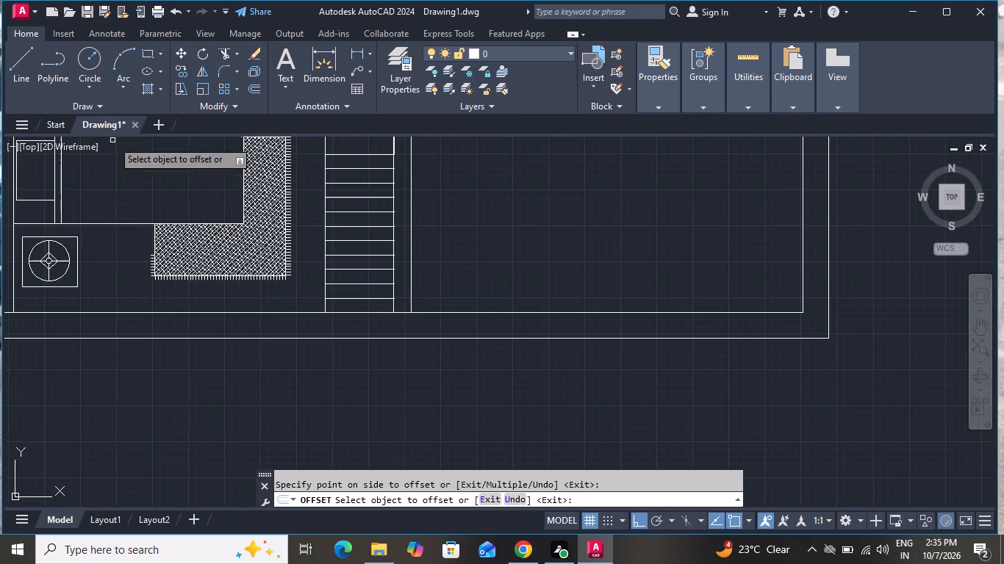
scroll(144, 246, up, 3)
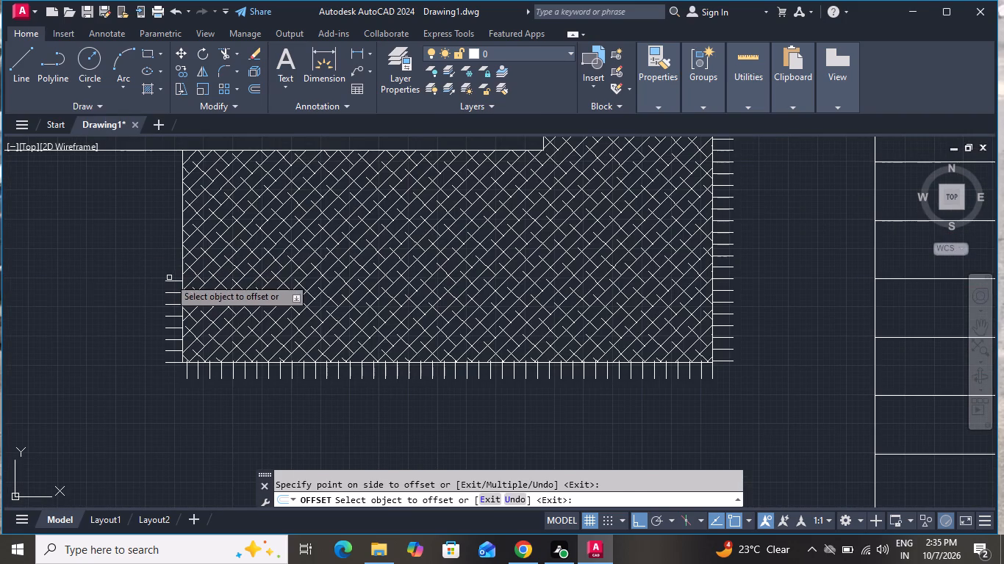
click(173, 282)
click(176, 270)
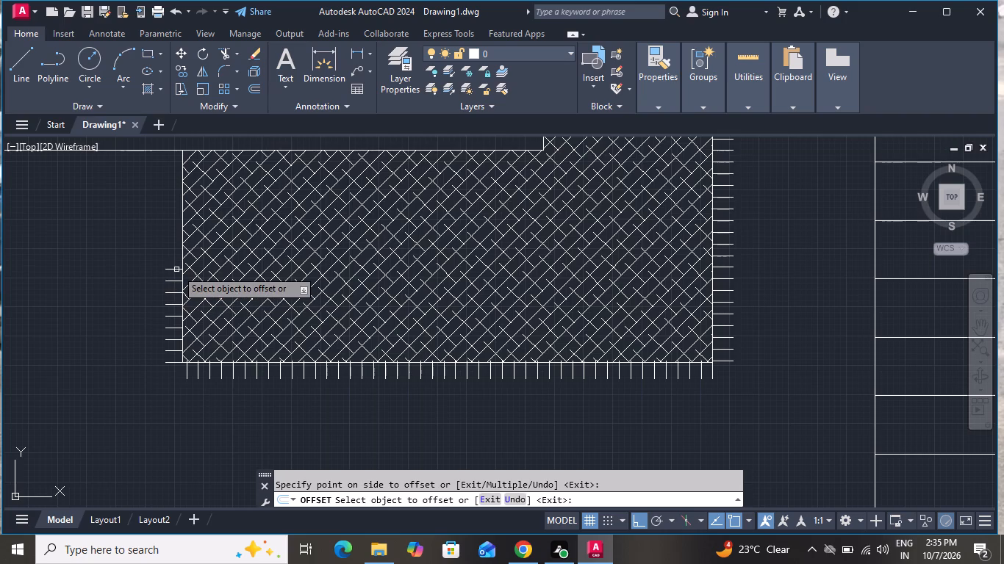
click(176, 270)
click(176, 253)
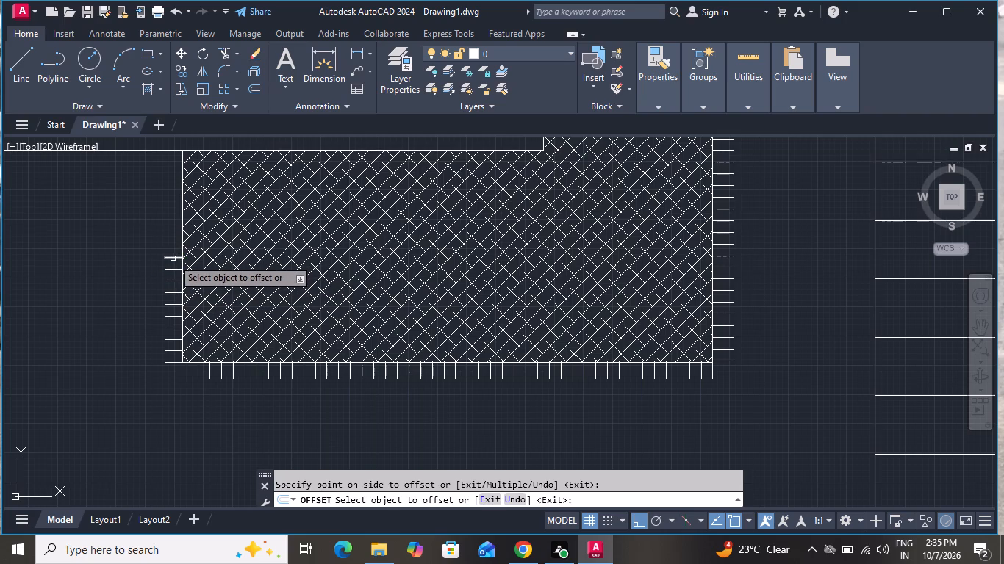
click(173, 258)
click(178, 232)
Continue the left-edge fringe toward the bed with five more lines at 1" spacing.
click(175, 245)
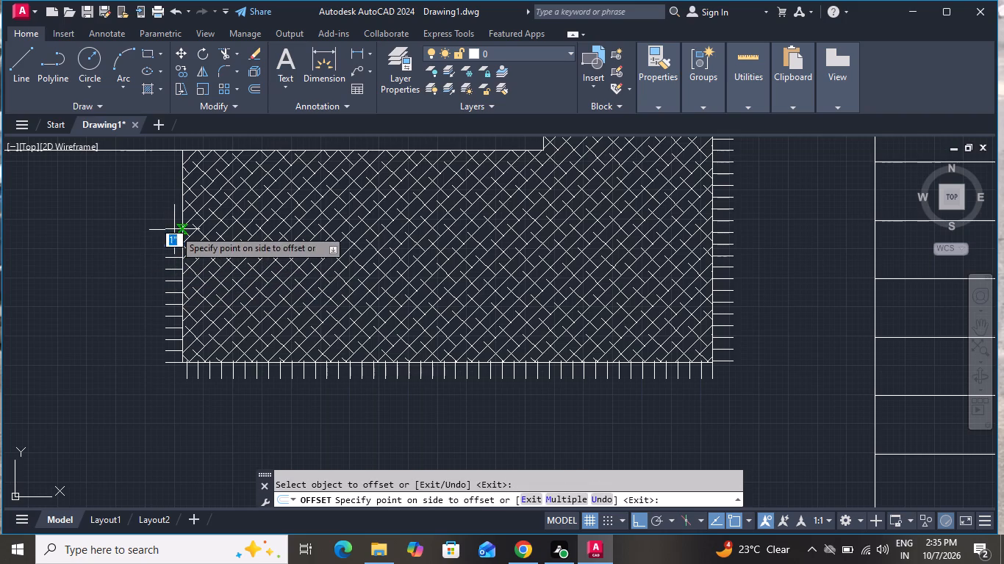
click(174, 229)
click(174, 232)
click(176, 203)
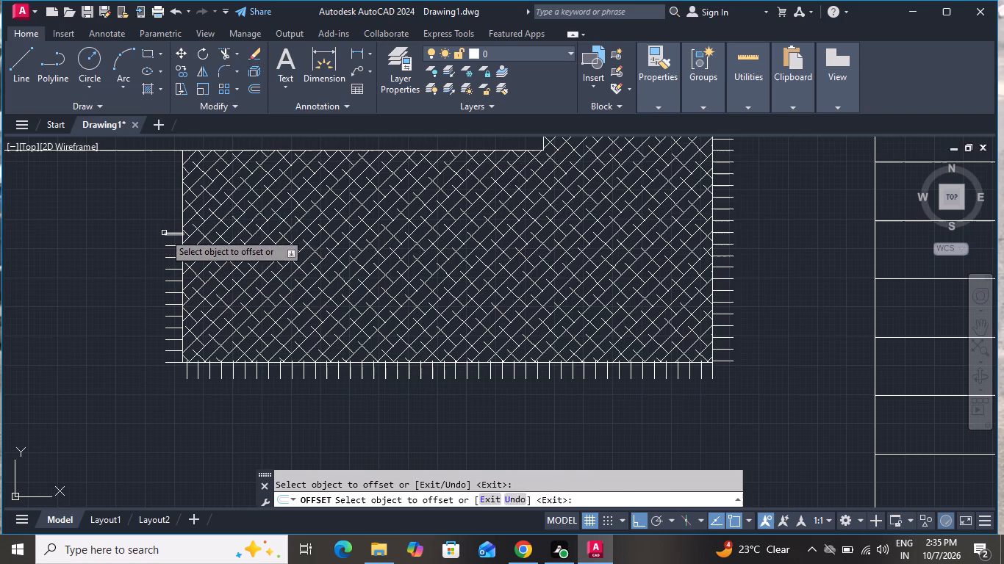
click(164, 233)
click(175, 206)
double_click(171, 222)
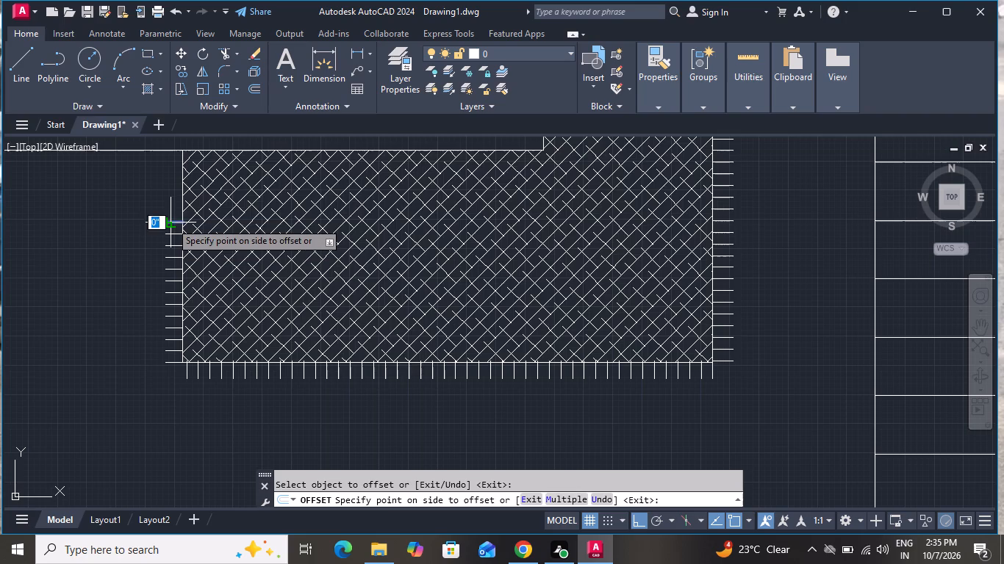
click(174, 211)
click(170, 211)
click(171, 184)
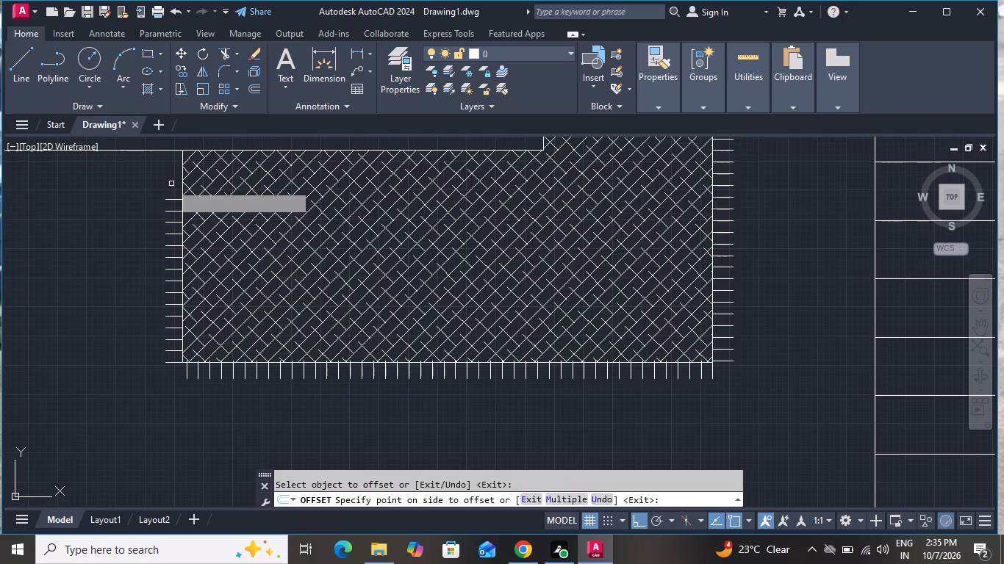
click(170, 197)
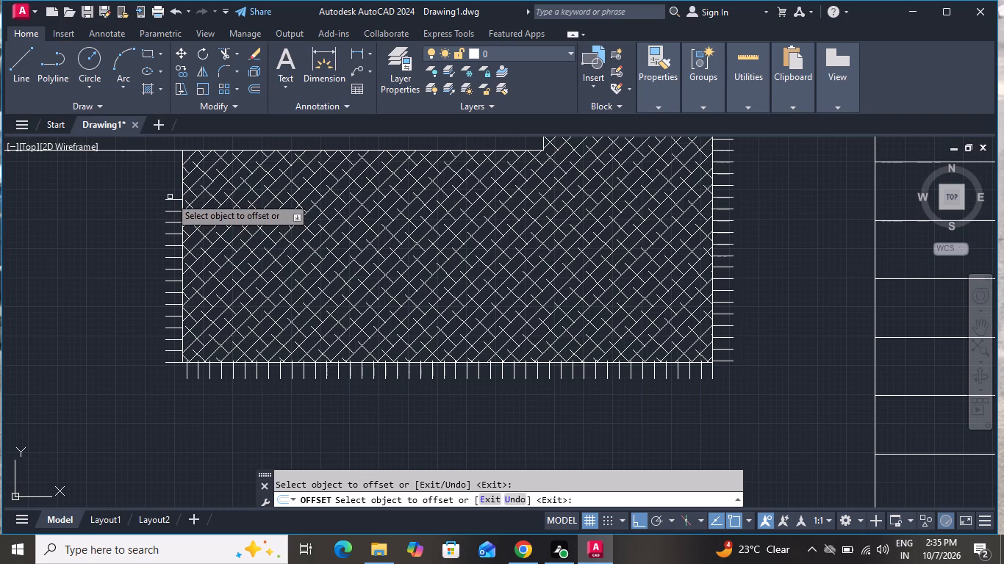
click(173, 168)
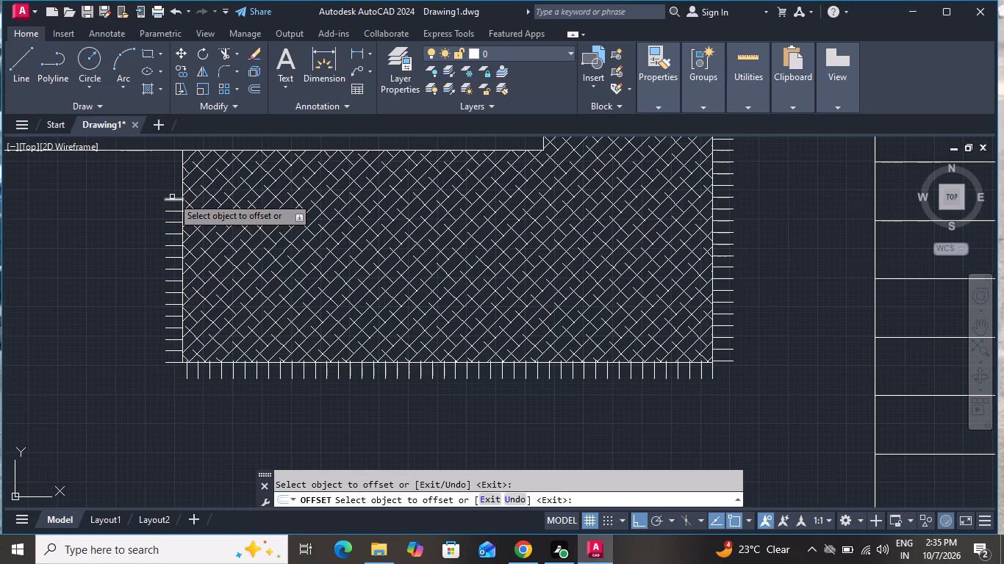
click(172, 200)
click(173, 176)
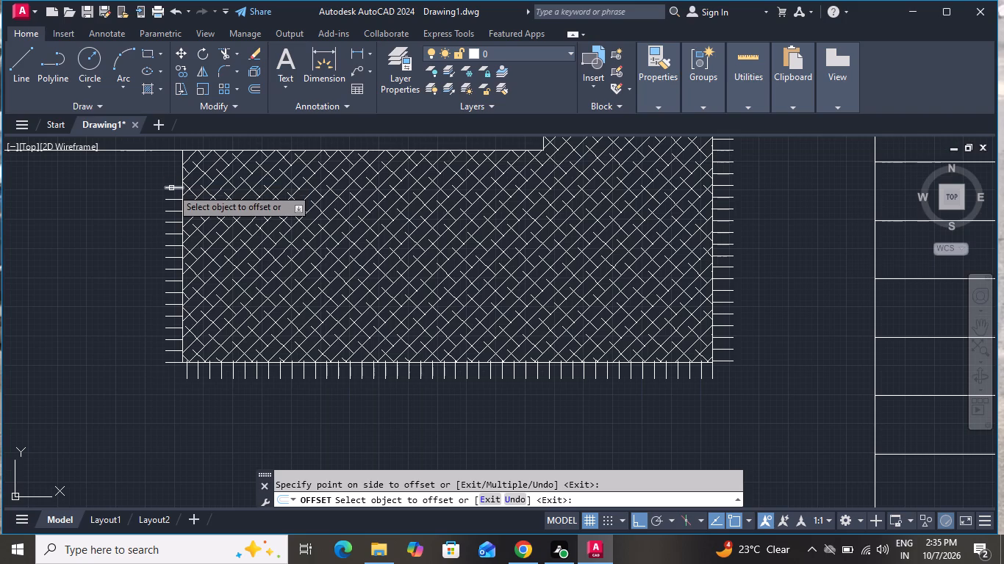
Complete the rug's left-edge fringe up to the bed by offsetting three more lines upward at 1" spacing.
click(171, 188)
click(171, 173)
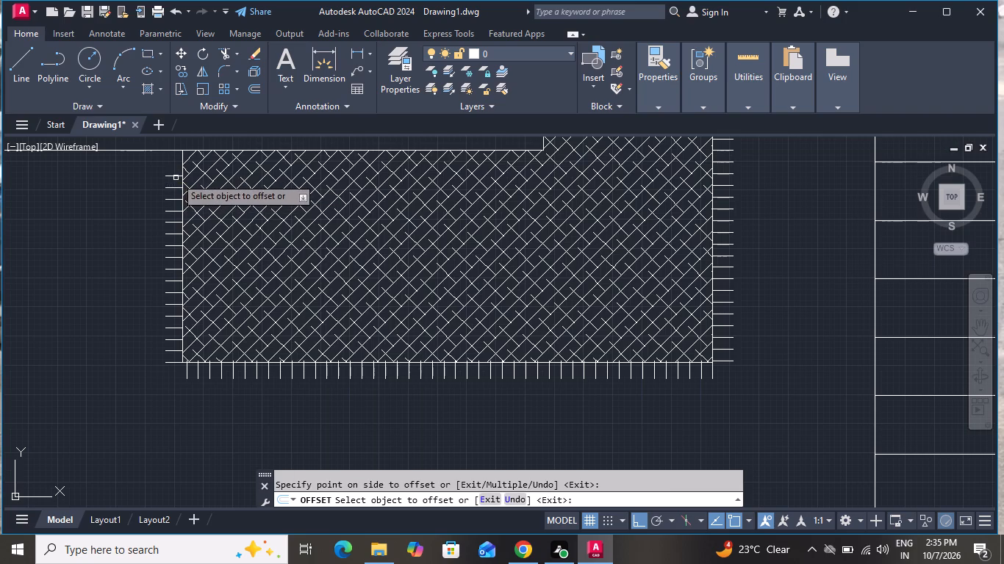
click(176, 176)
click(176, 164)
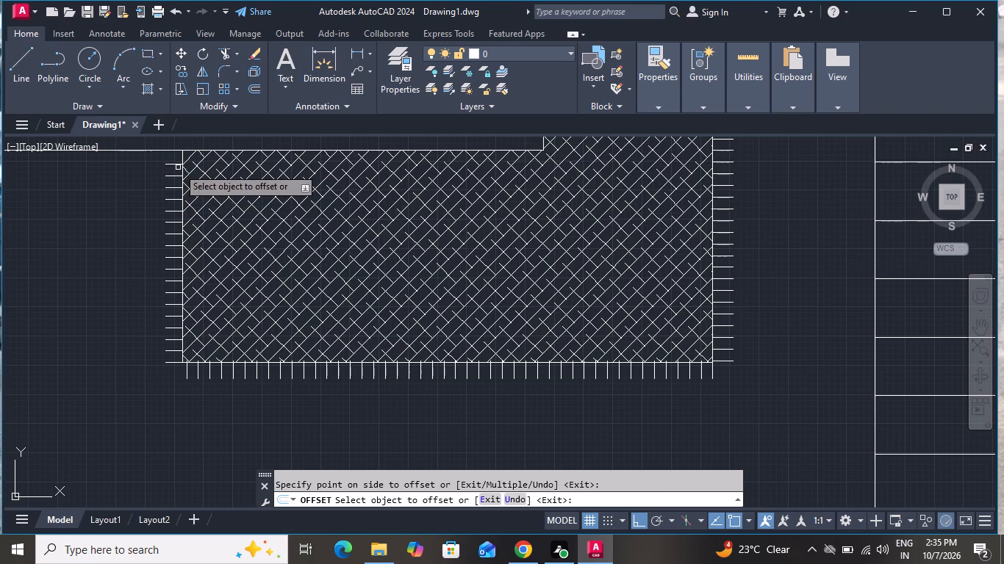
click(178, 167)
click(171, 164)
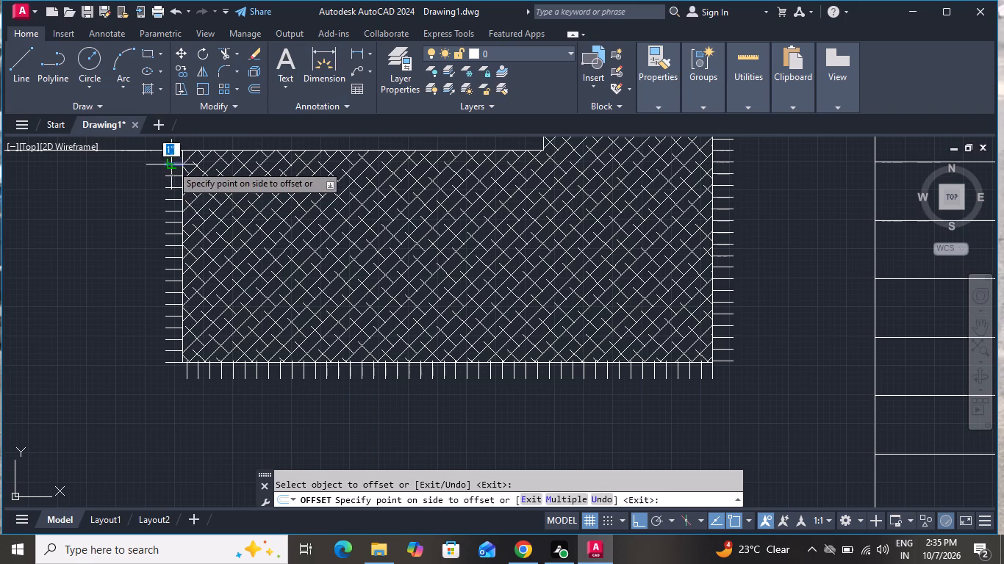
click(173, 158)
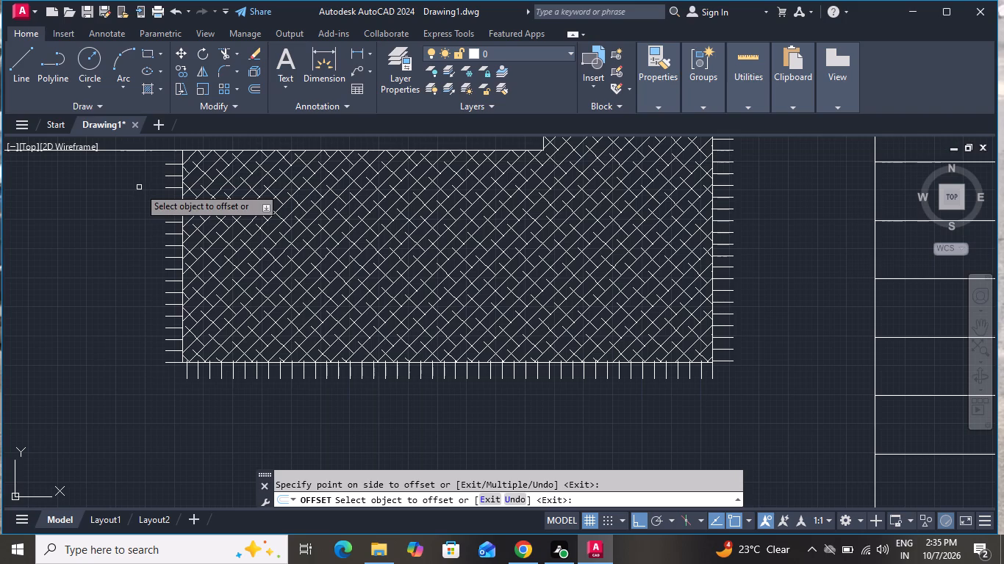
scroll(132, 185, down, 2)
right_click(130, 184)
click(138, 207)
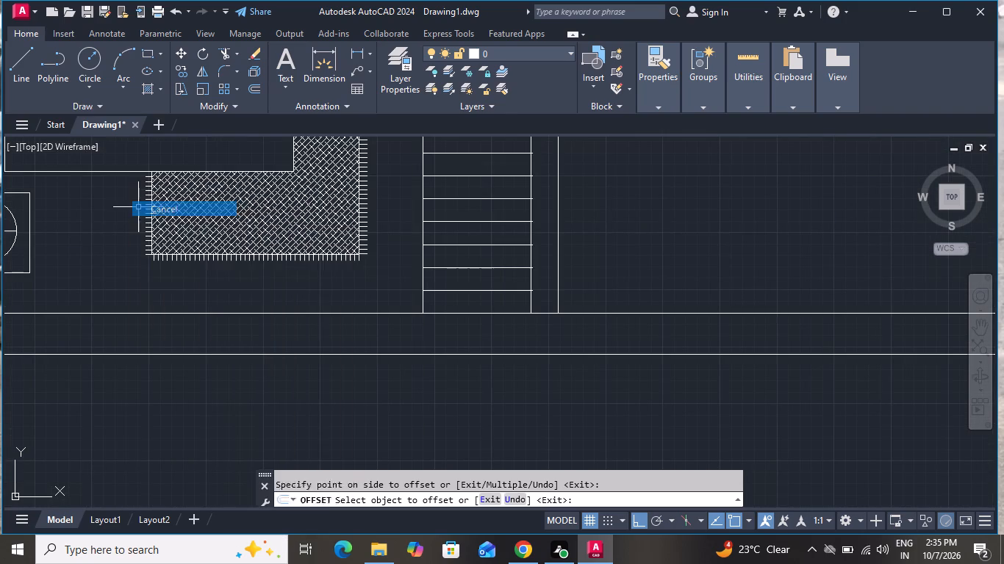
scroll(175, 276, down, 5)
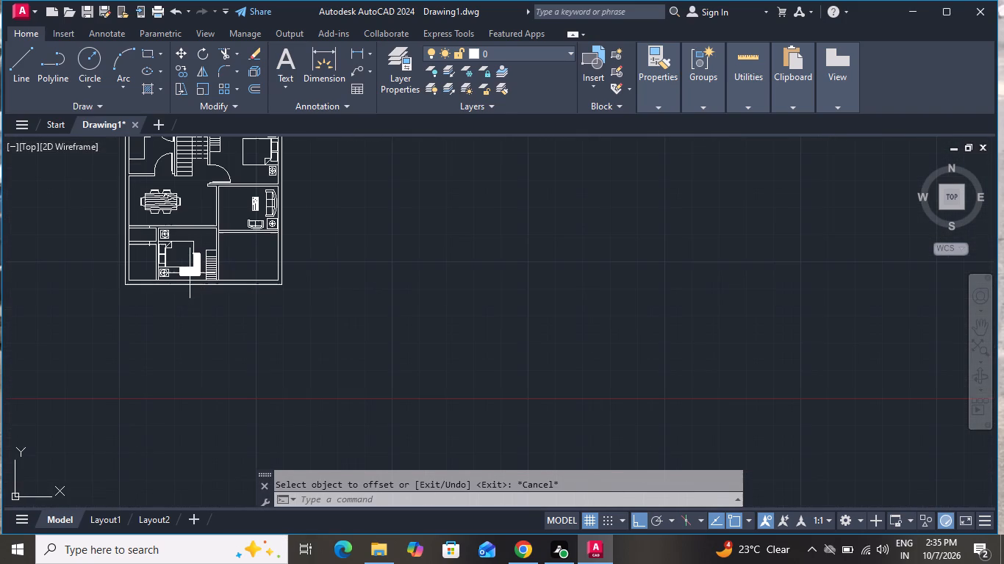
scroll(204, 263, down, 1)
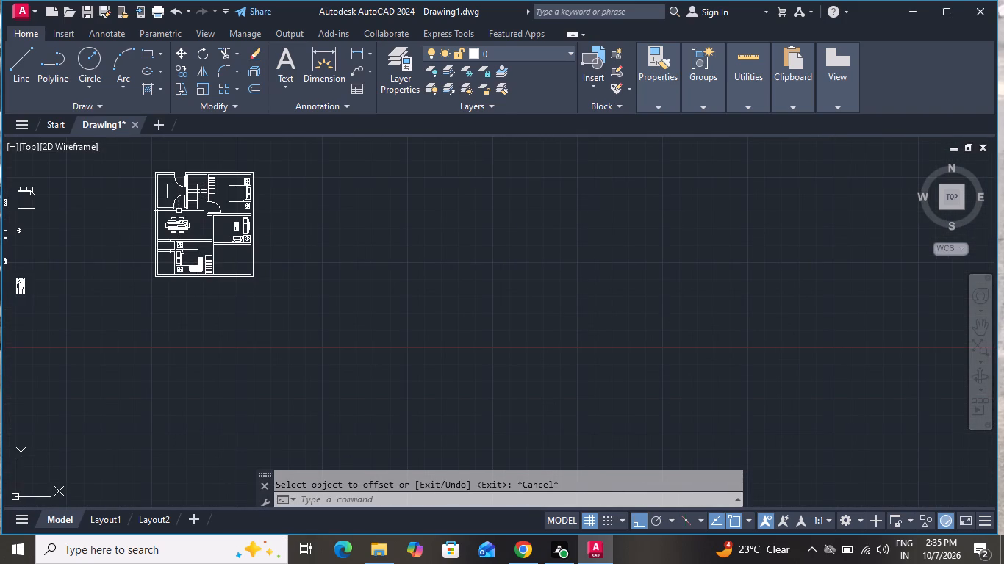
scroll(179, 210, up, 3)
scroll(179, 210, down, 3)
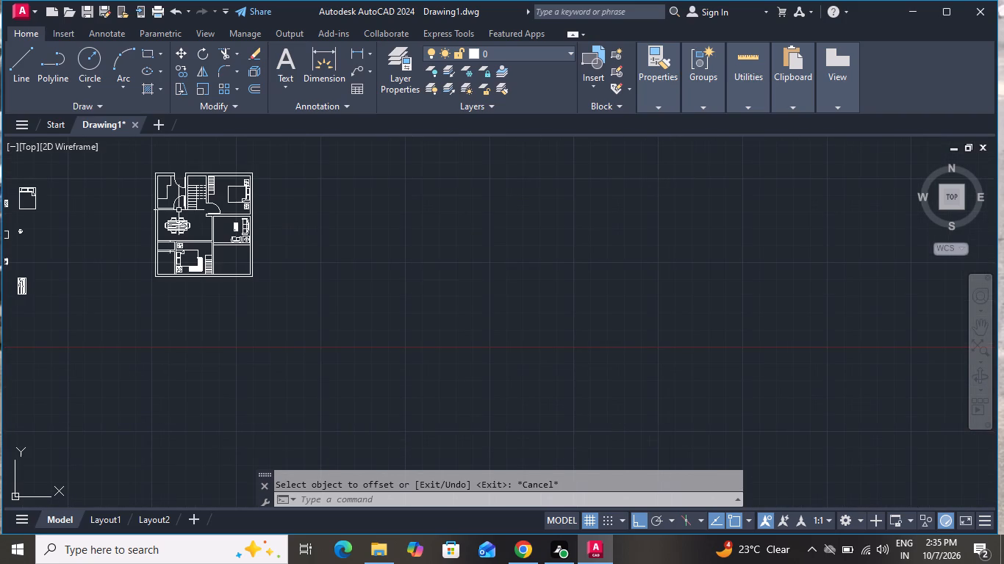
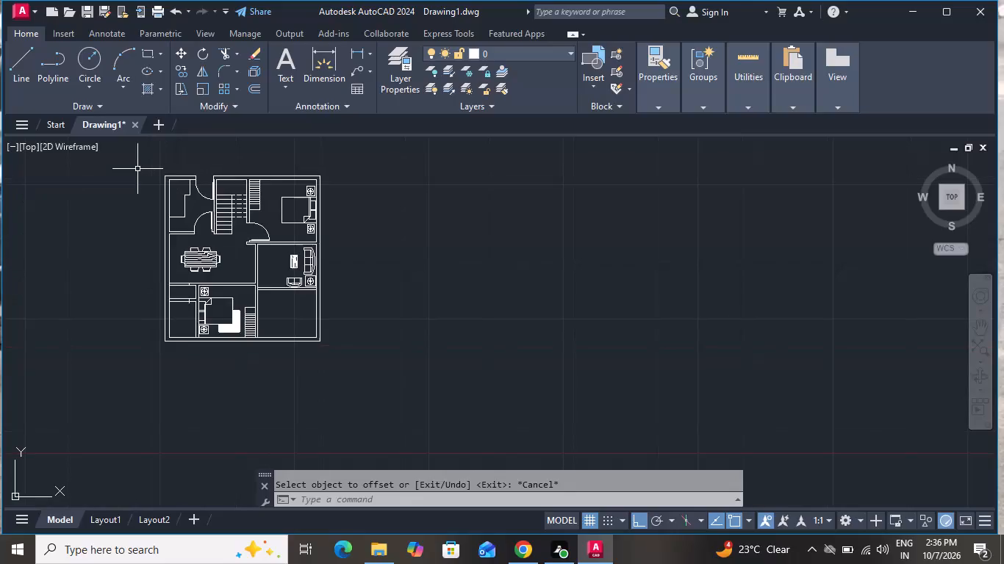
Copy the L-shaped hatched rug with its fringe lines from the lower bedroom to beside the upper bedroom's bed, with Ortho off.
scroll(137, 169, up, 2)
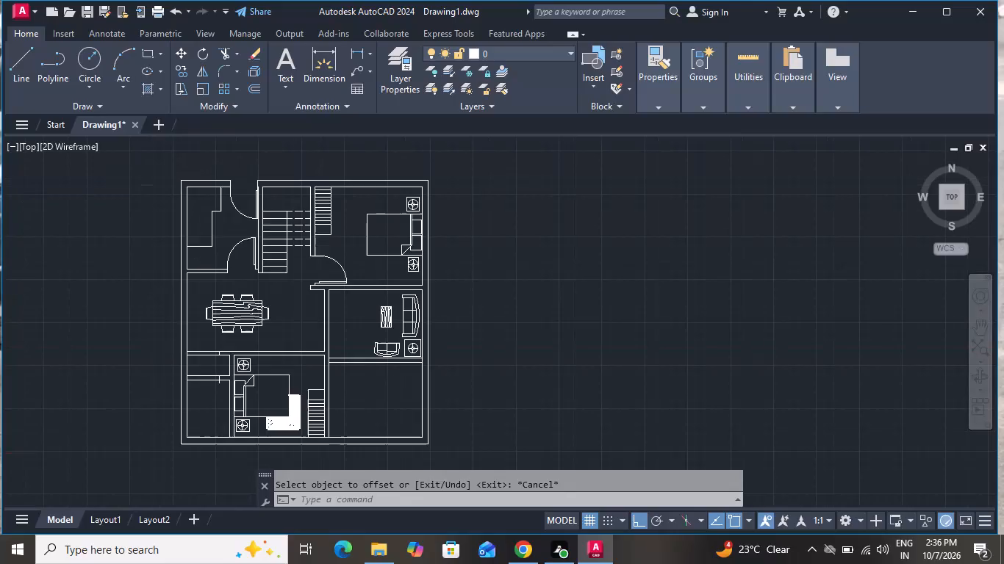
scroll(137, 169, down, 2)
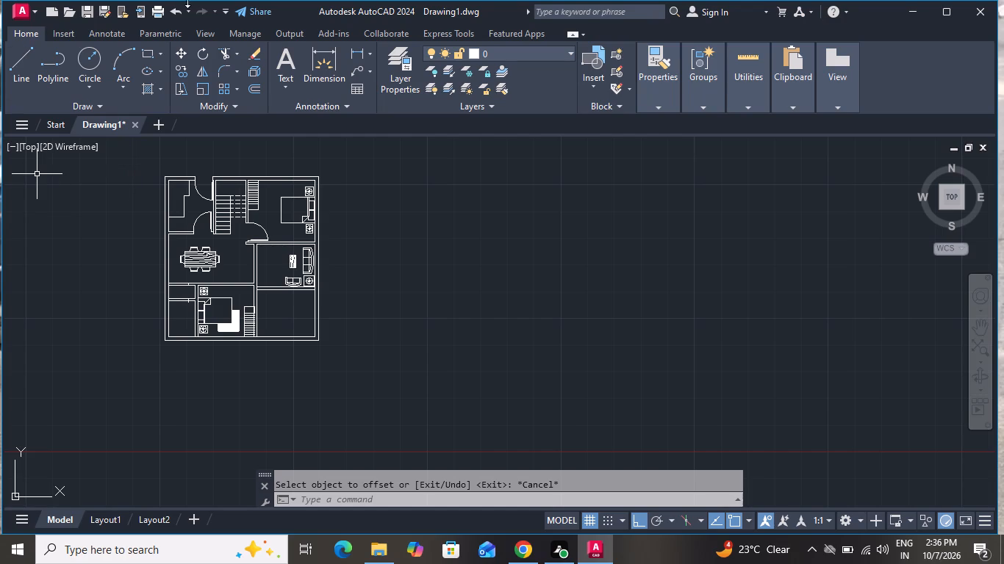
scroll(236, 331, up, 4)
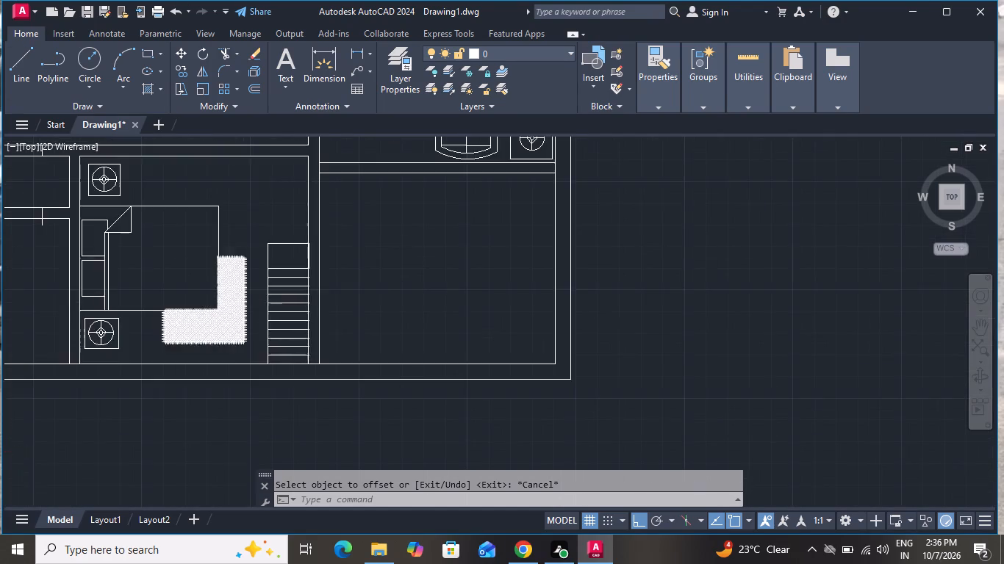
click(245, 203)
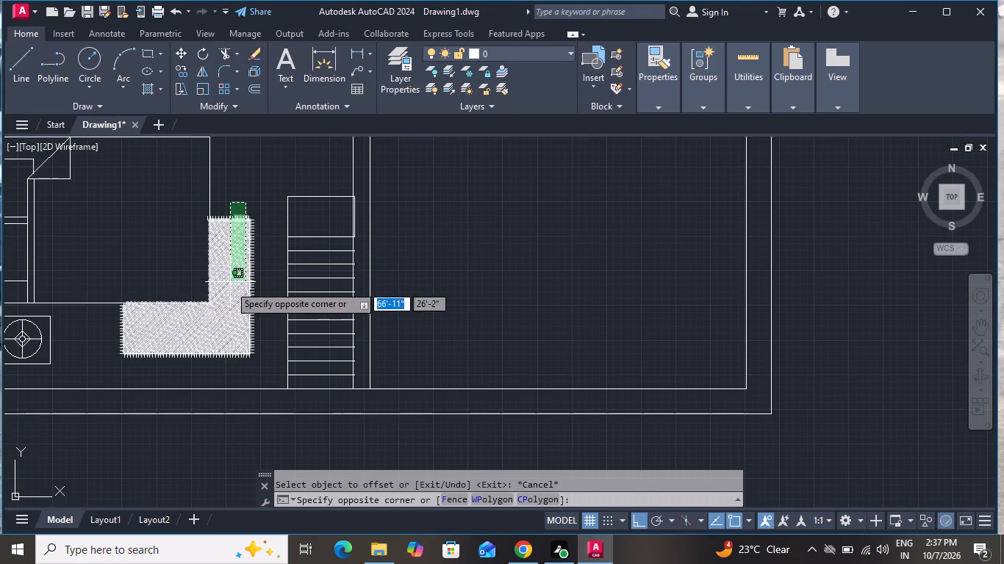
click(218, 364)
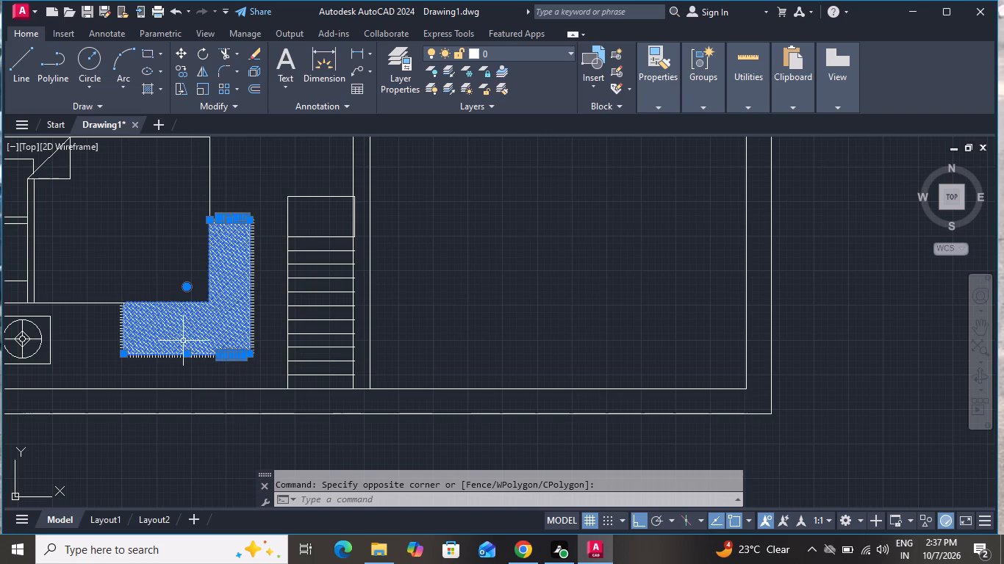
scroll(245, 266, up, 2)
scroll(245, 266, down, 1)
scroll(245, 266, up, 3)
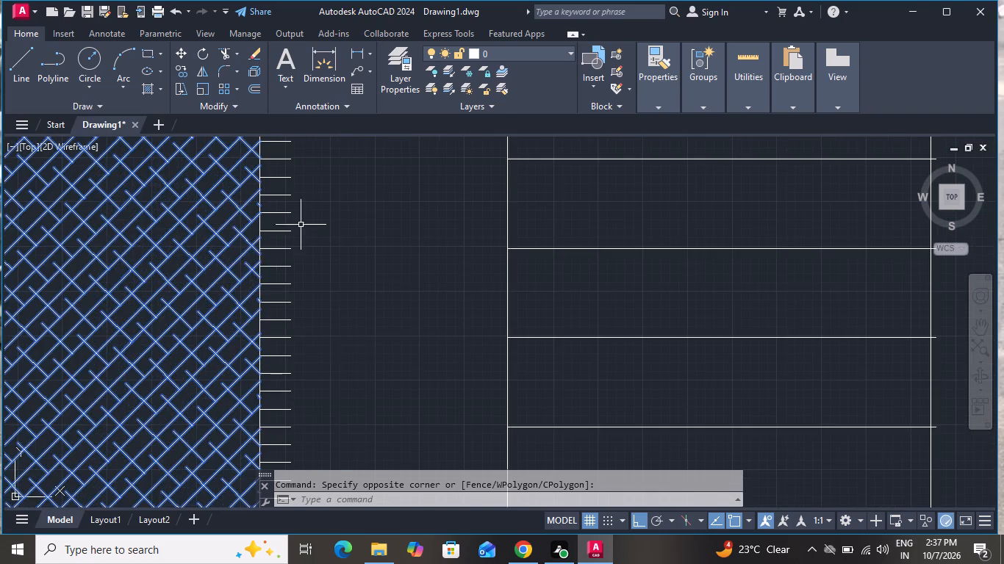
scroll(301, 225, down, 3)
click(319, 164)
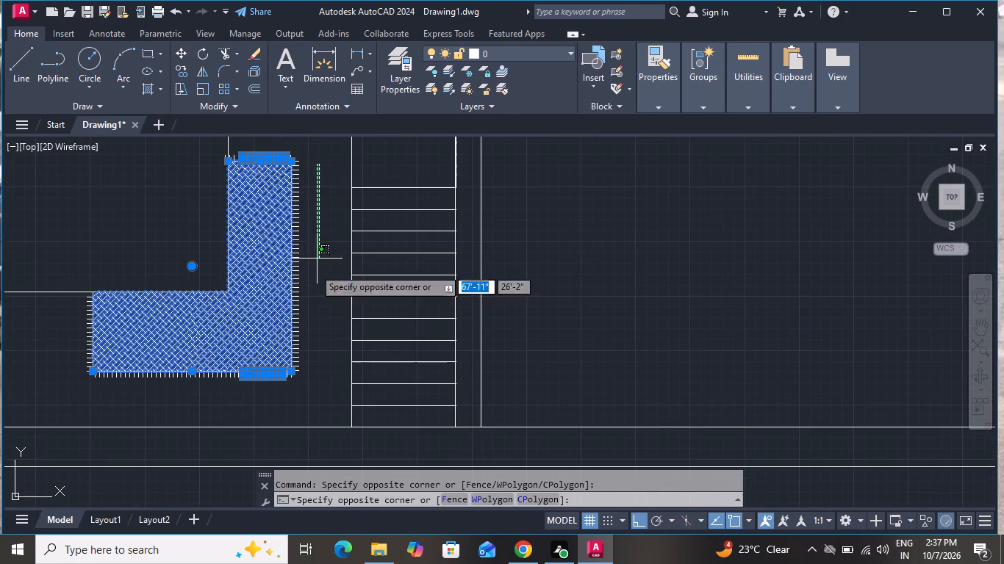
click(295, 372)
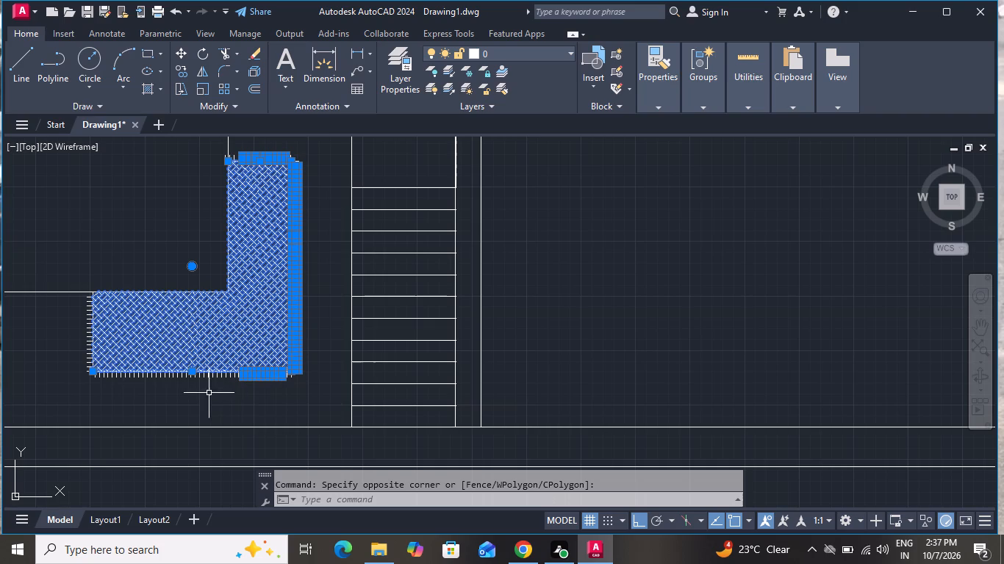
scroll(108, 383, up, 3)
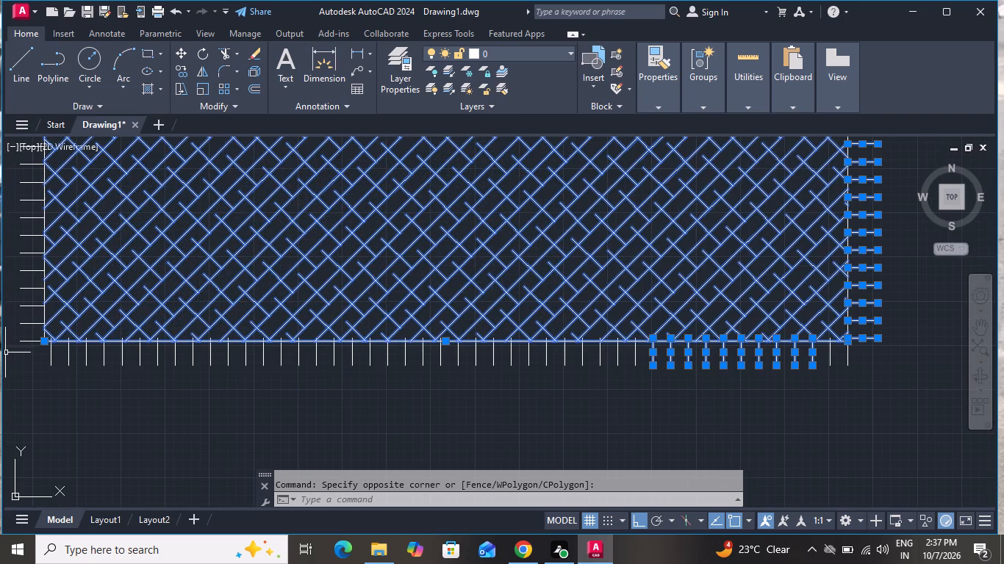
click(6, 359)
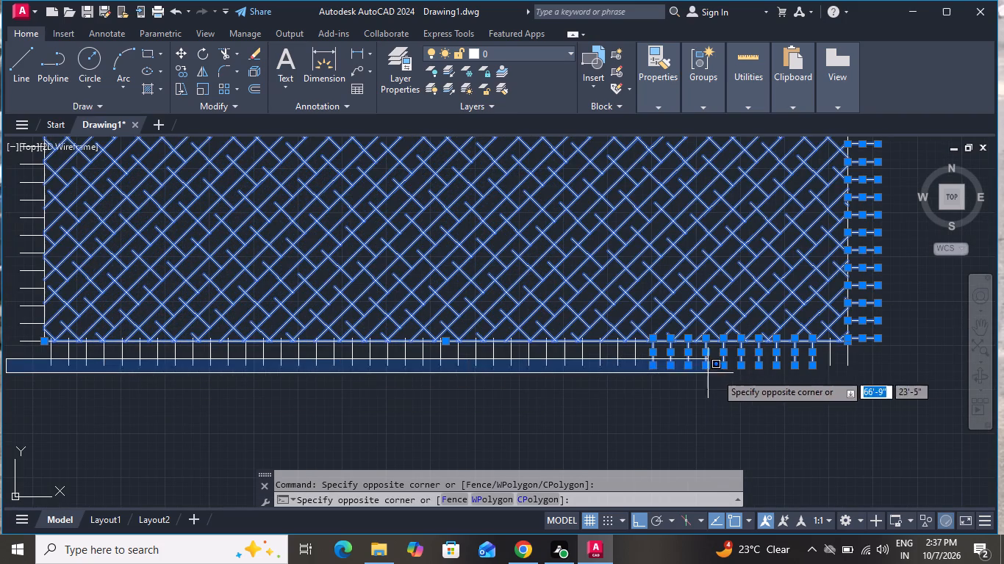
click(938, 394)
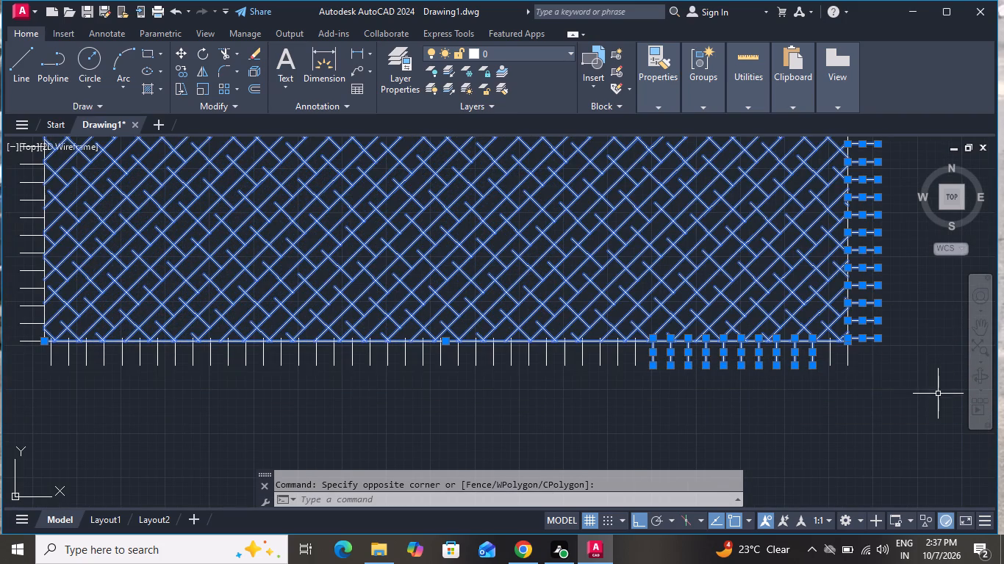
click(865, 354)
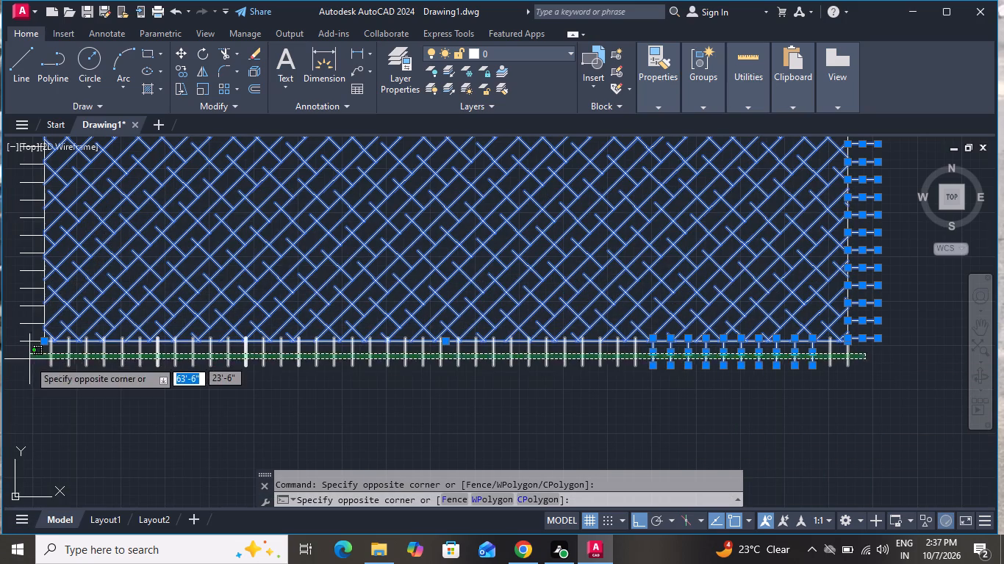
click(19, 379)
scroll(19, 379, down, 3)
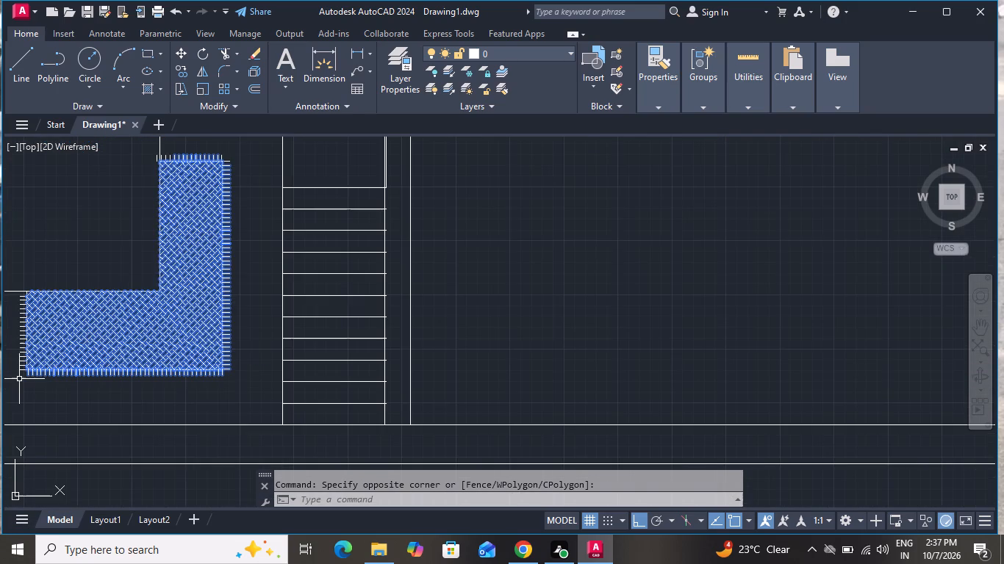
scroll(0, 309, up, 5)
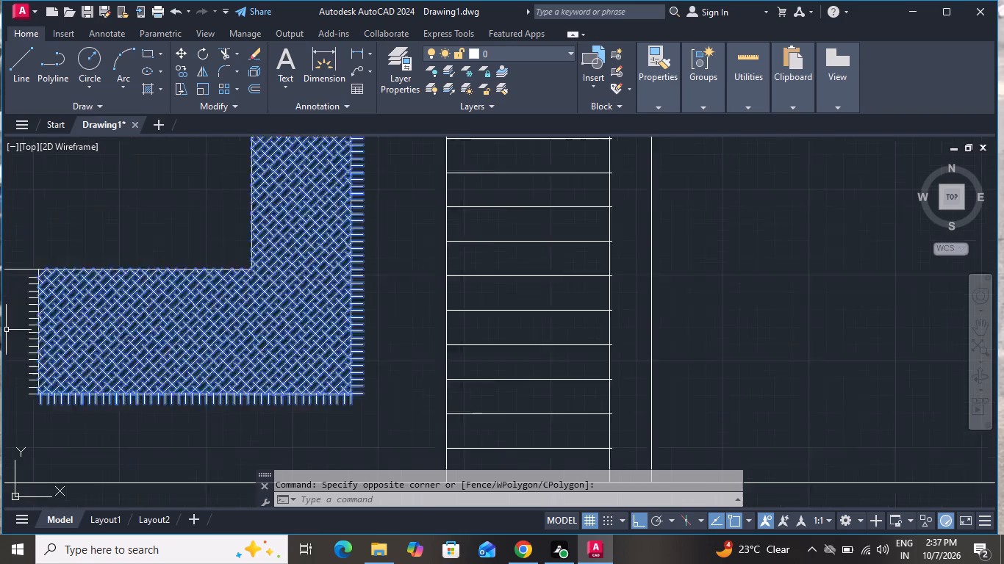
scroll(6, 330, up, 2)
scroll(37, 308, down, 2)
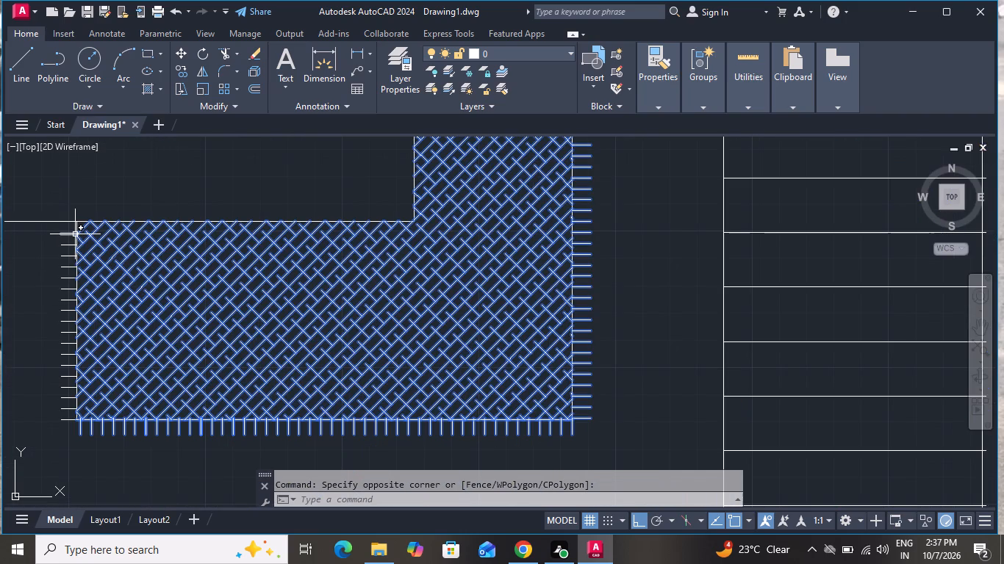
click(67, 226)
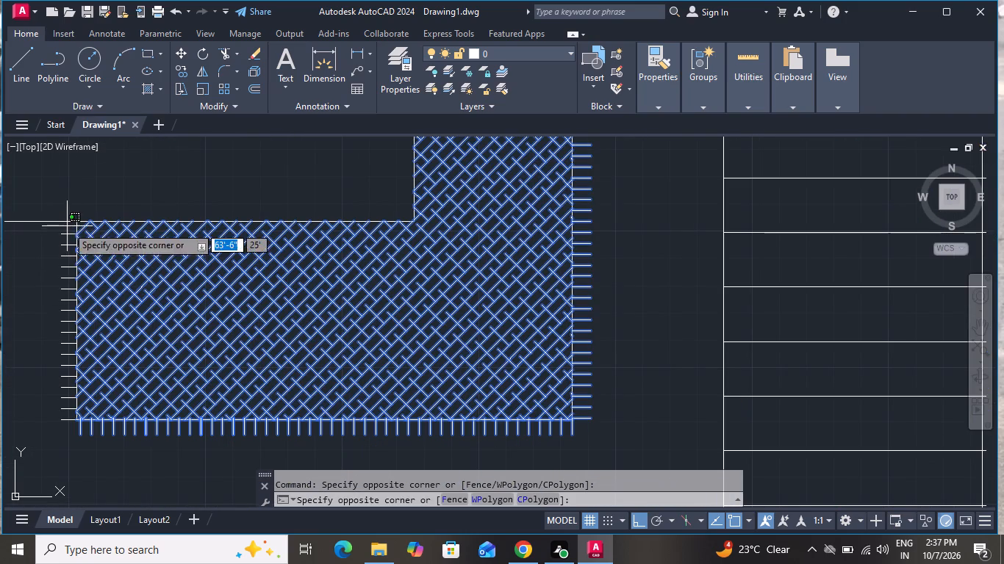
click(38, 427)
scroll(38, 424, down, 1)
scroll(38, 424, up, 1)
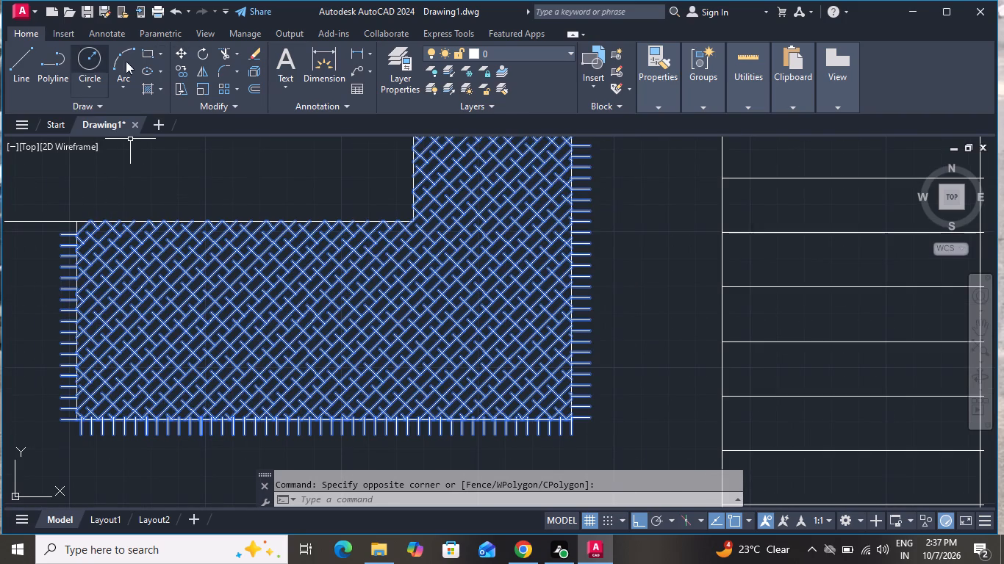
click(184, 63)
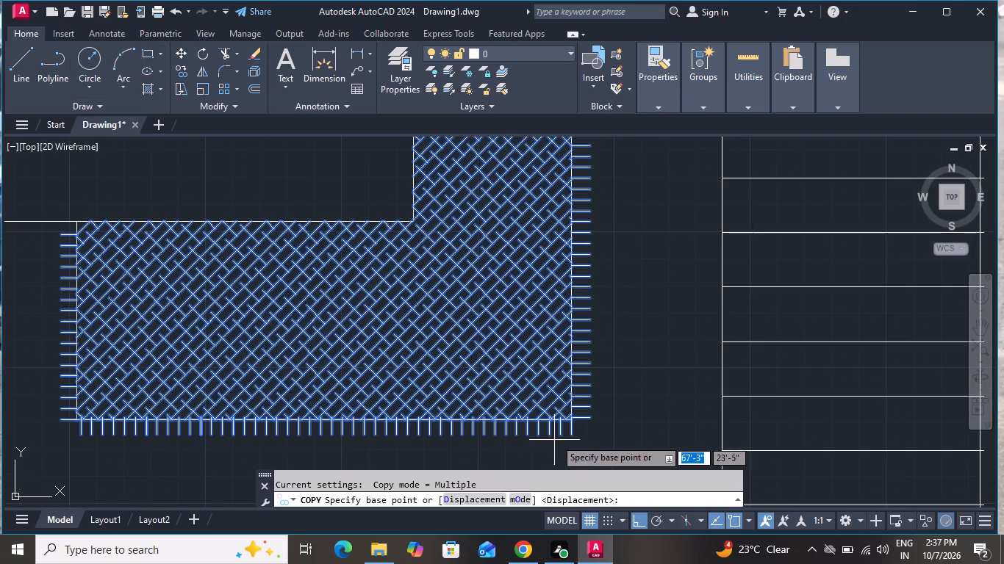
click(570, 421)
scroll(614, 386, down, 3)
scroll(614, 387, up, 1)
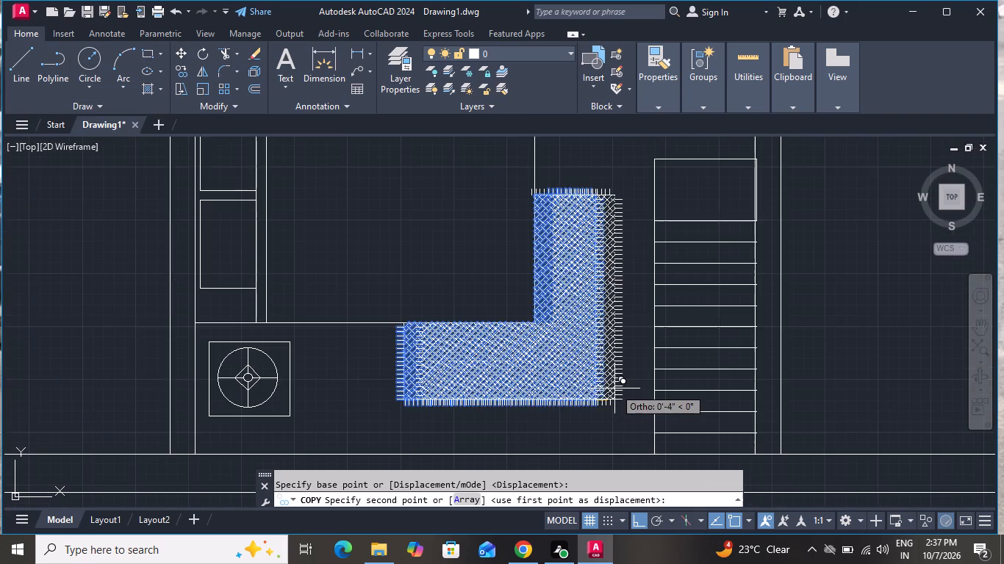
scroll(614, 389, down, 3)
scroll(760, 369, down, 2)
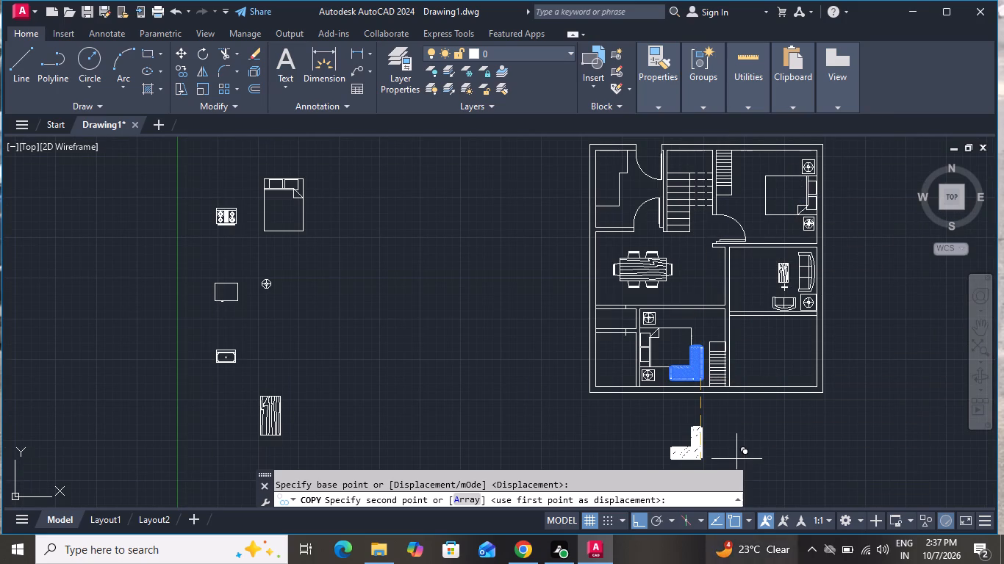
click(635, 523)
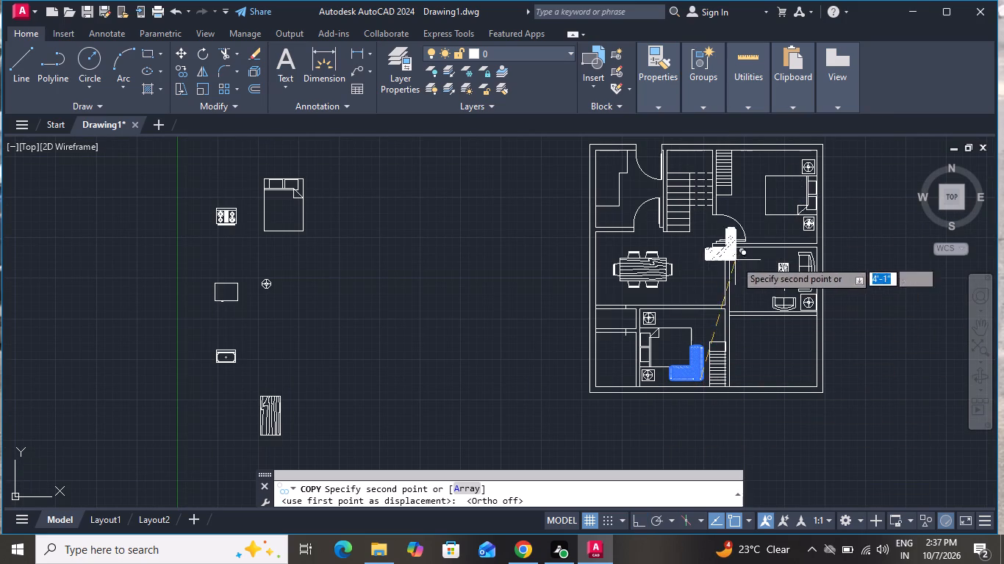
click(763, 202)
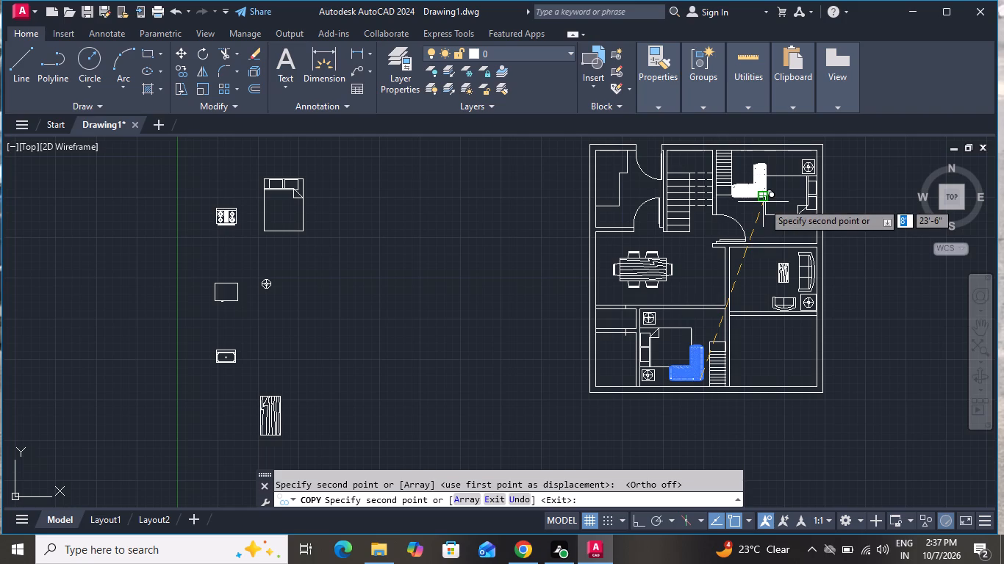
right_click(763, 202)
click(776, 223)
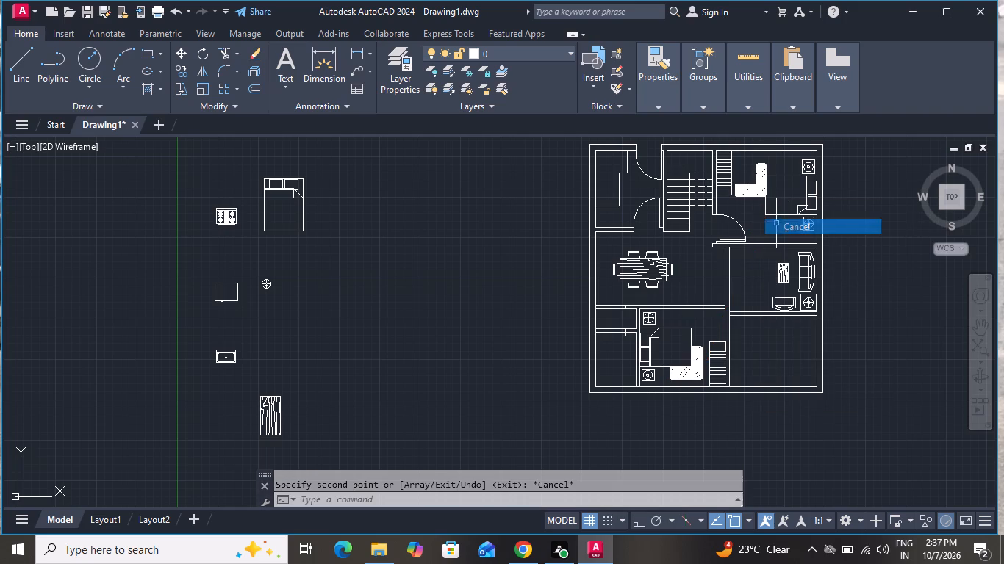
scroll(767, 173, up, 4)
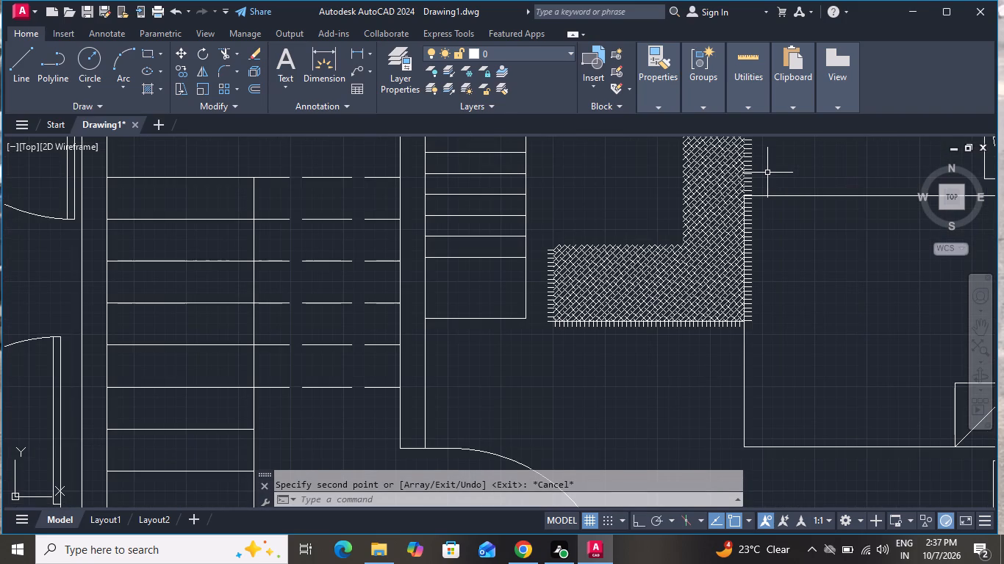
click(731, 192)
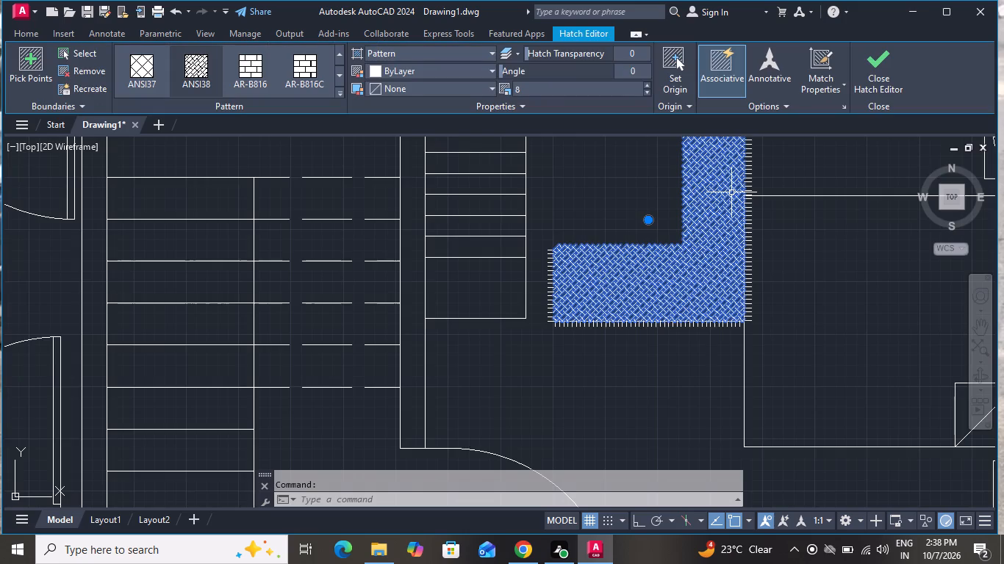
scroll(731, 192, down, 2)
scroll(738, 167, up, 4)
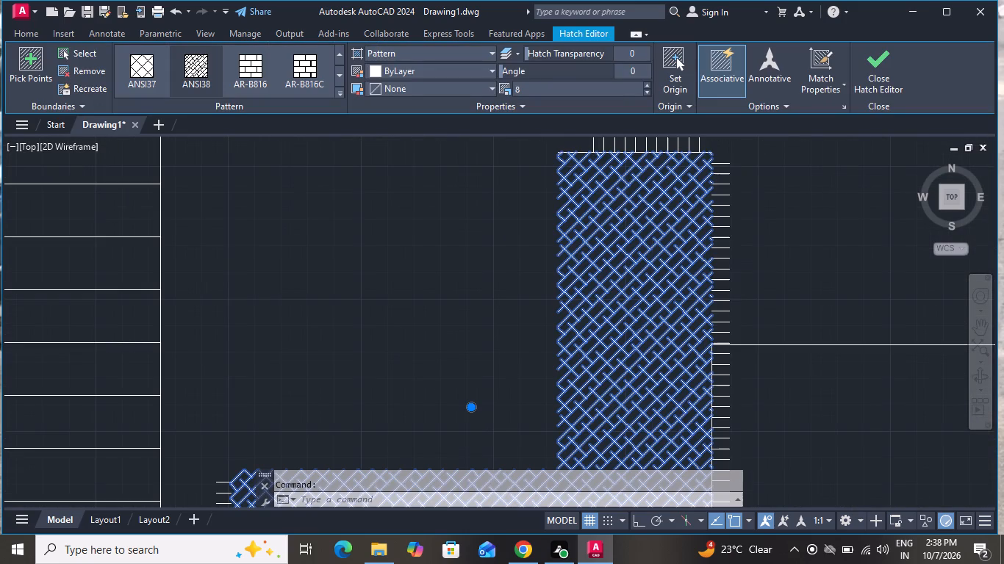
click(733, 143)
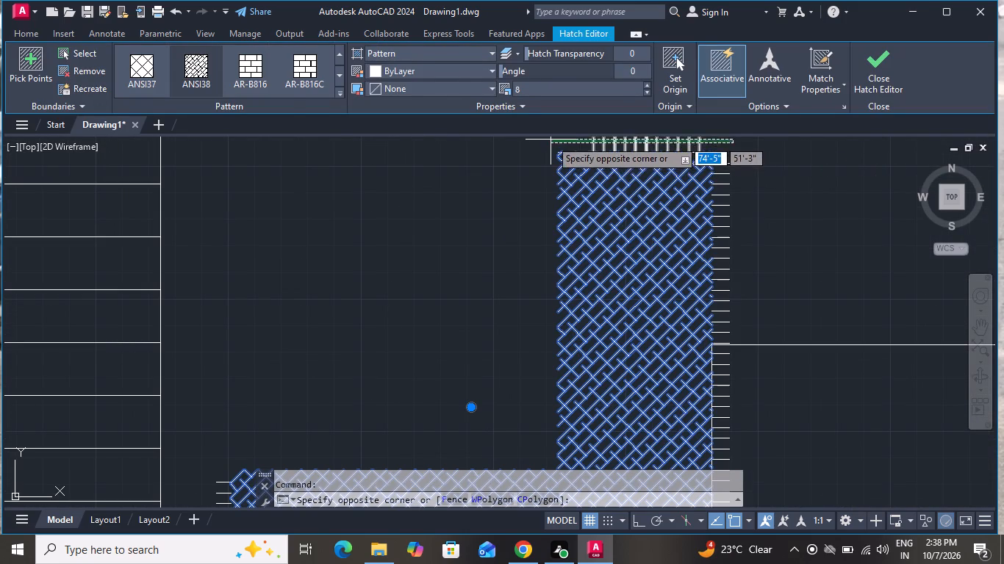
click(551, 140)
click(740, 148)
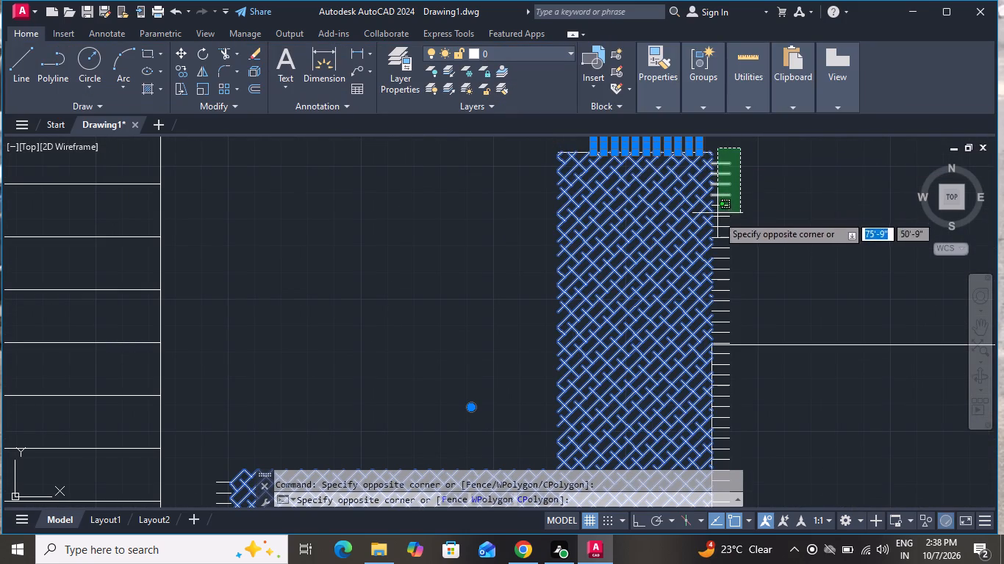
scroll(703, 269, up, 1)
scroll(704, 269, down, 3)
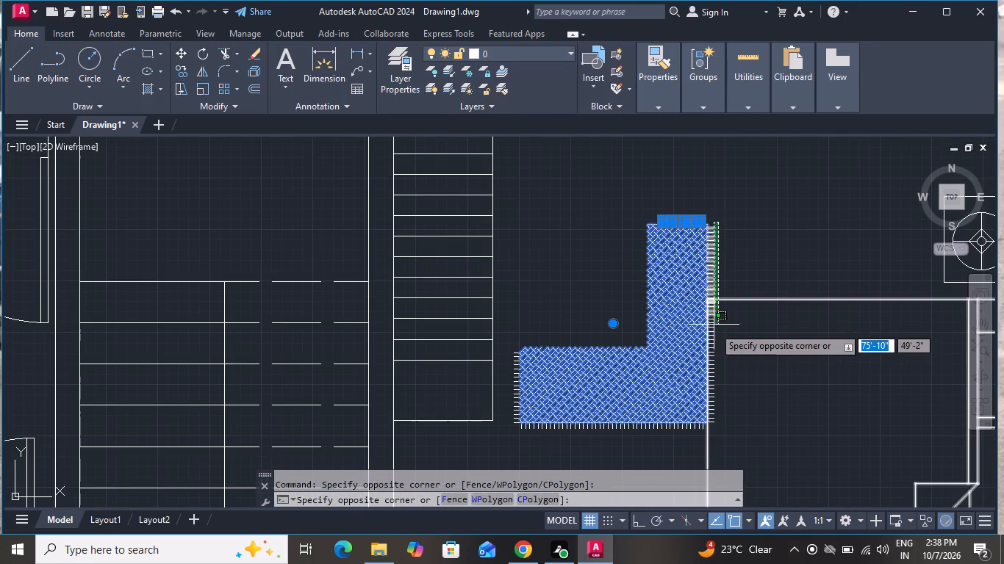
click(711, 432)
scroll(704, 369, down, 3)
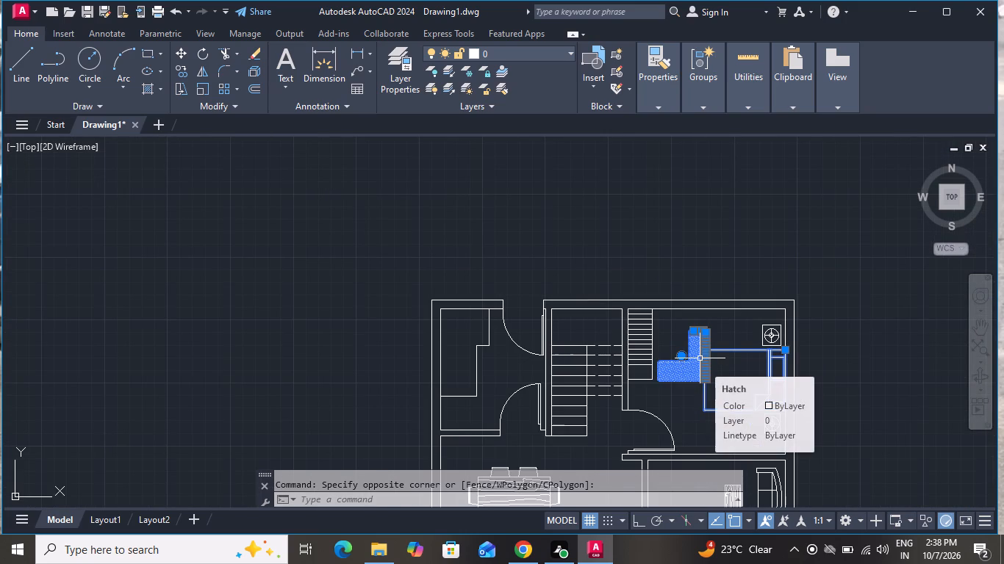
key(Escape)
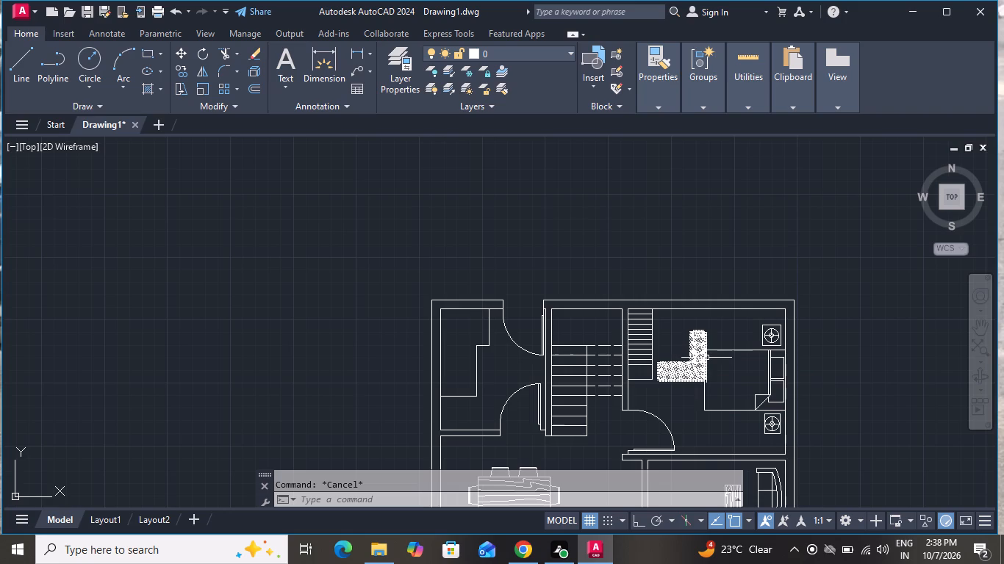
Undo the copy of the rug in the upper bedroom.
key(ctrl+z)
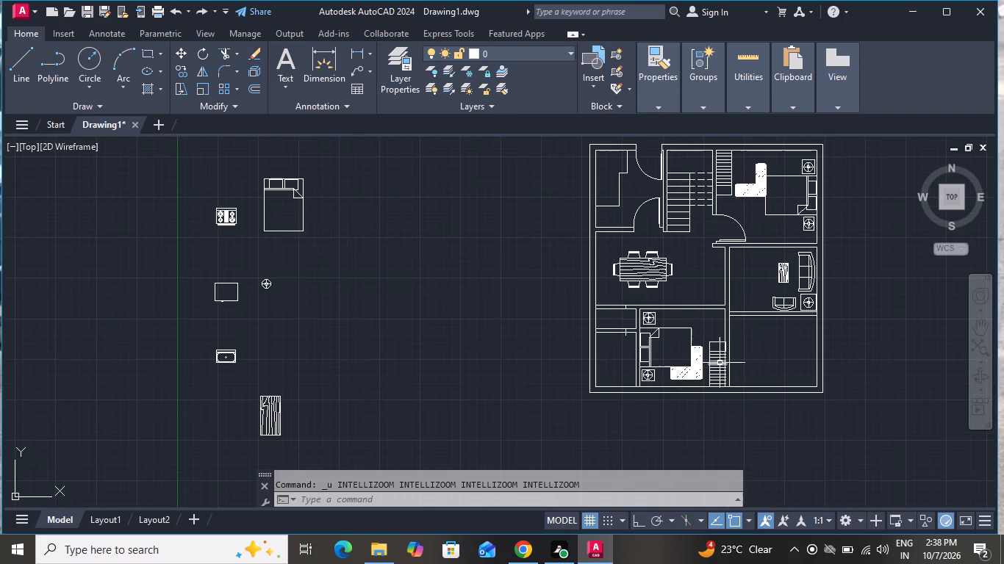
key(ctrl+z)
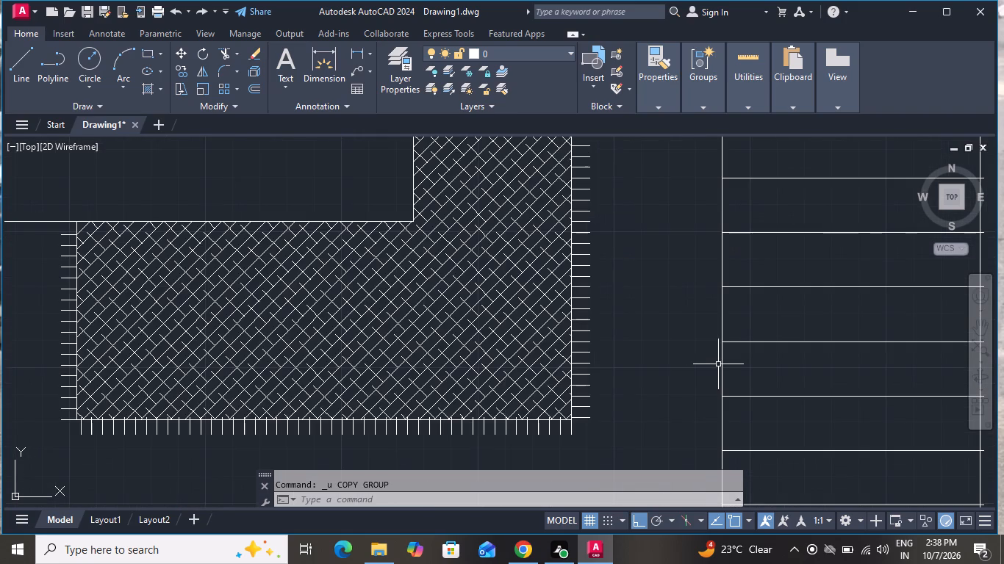
Erase the stray overlapping fringe lines that stick out past the bed-side corner of the lower bedroom rug's upper end.
scroll(718, 364, down, 3)
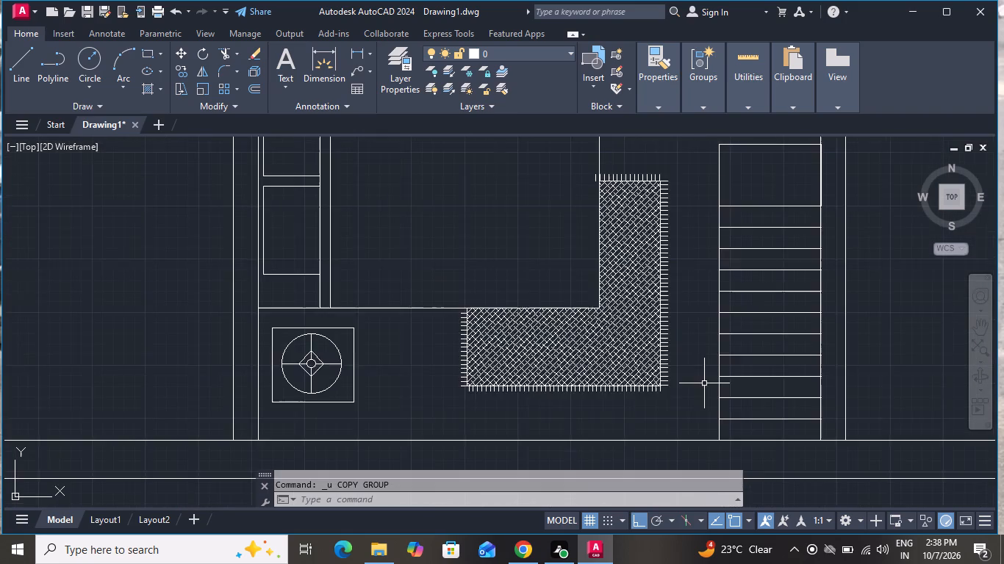
scroll(703, 384, down, 1)
scroll(667, 239, up, 3)
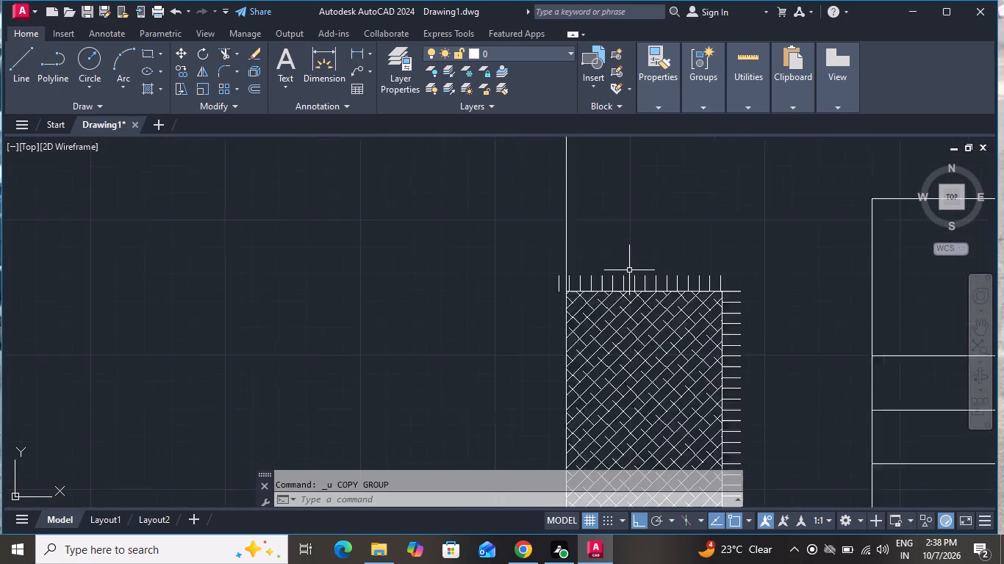
scroll(629, 270, up, 1)
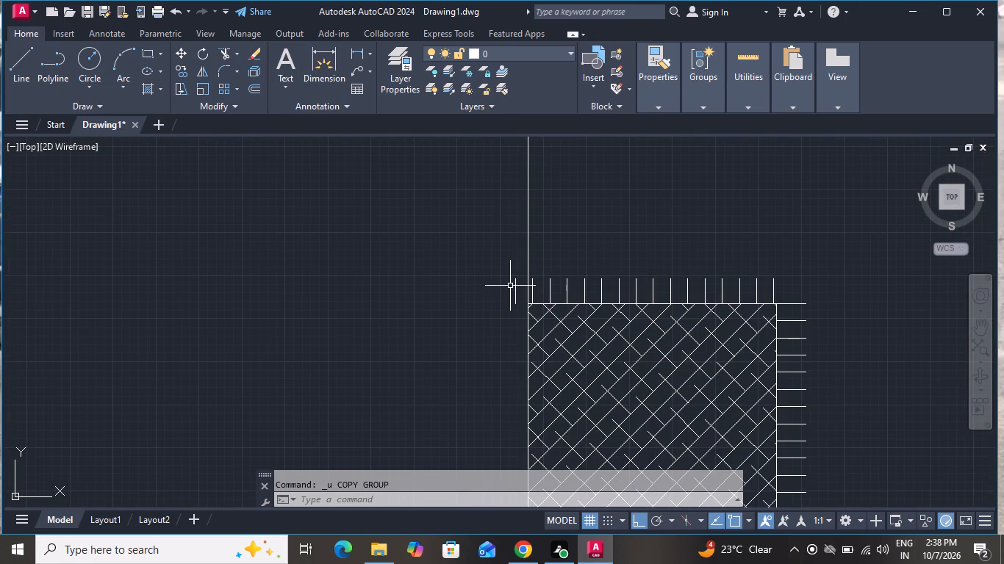
click(516, 282)
key(Delete)
key(Delete)
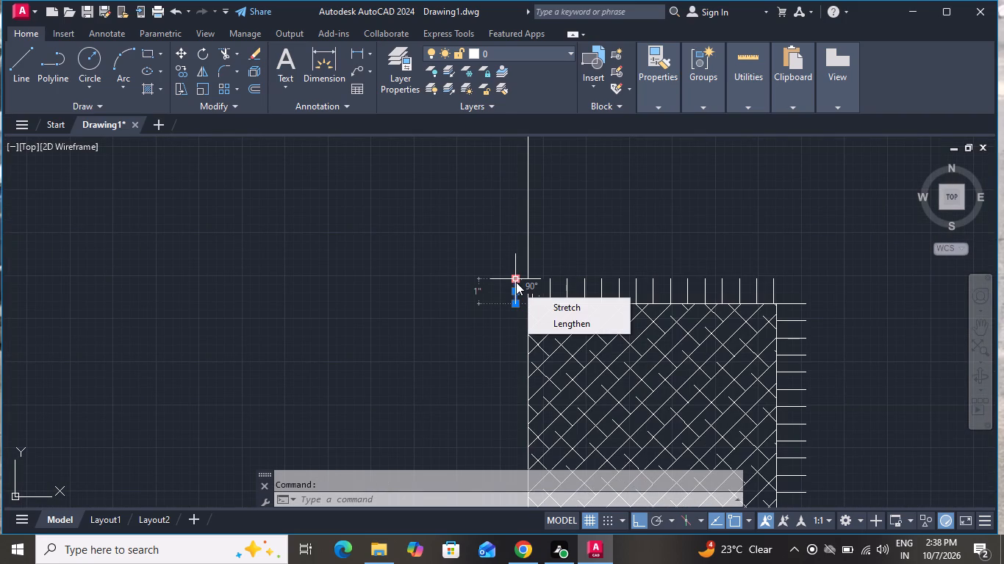
key(Delete)
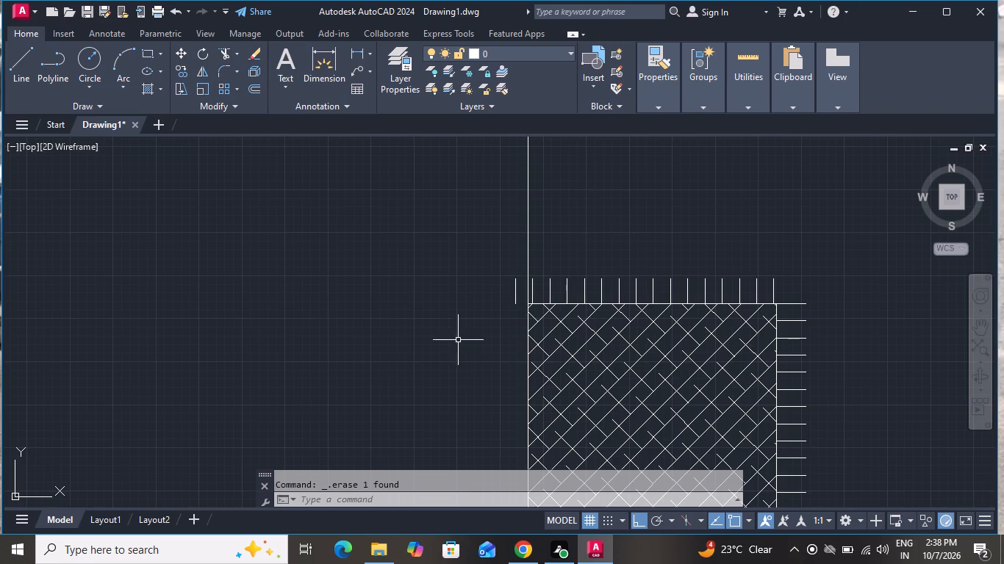
click(516, 283)
key(Delete)
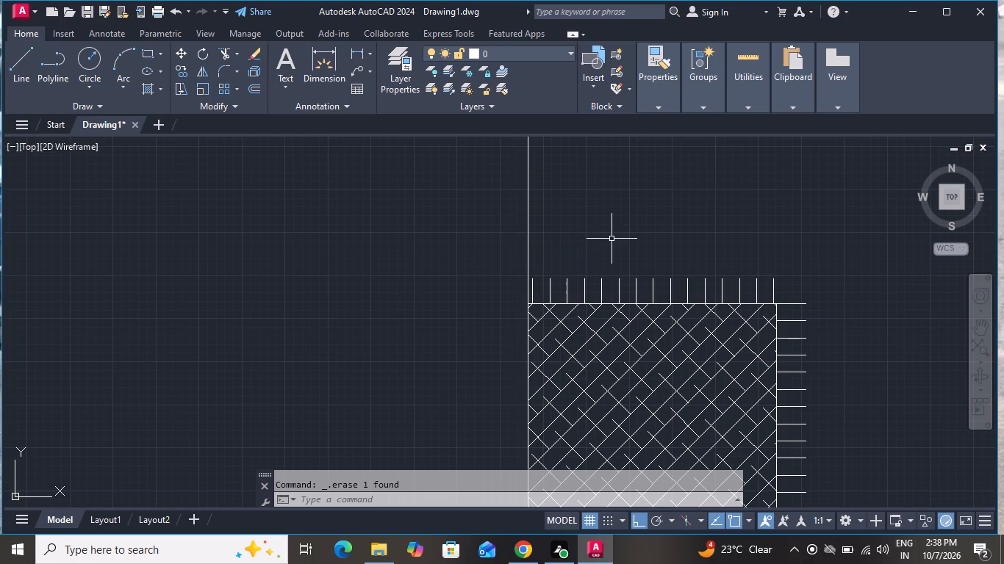
Select the lower bedroom's whole L-shaped hatched rug for copying, including its outline edges and the fringe lines on all four fringed sides.
scroll(600, 272, down, 1)
scroll(537, 289, up, 2)
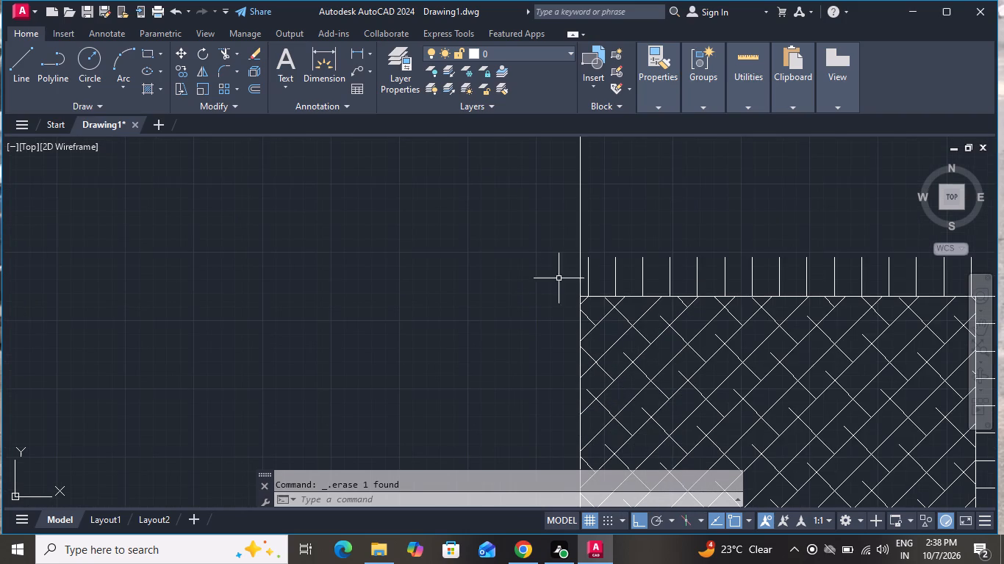
scroll(571, 273, up, 5)
scroll(595, 260, down, 3)
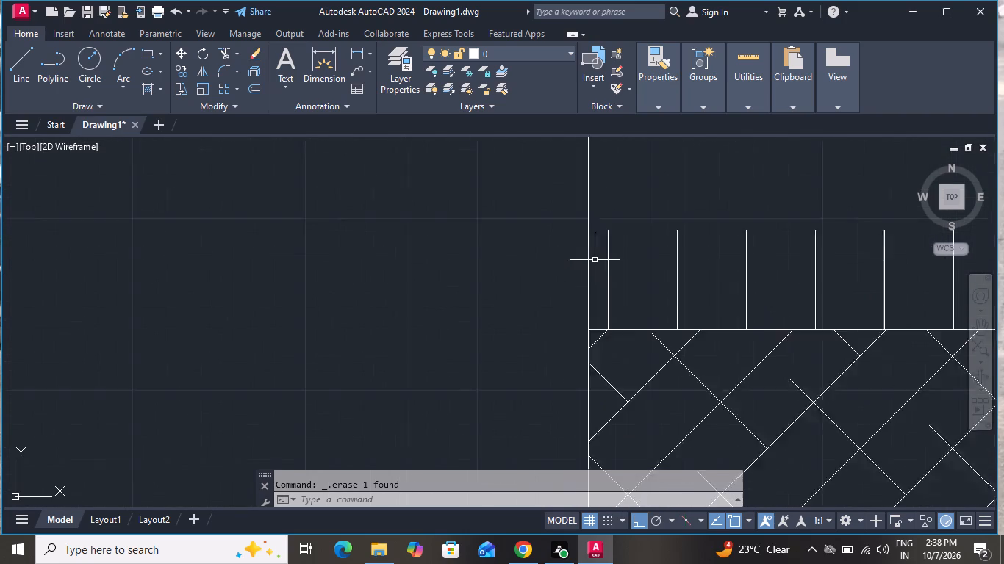
scroll(595, 260, down, 8)
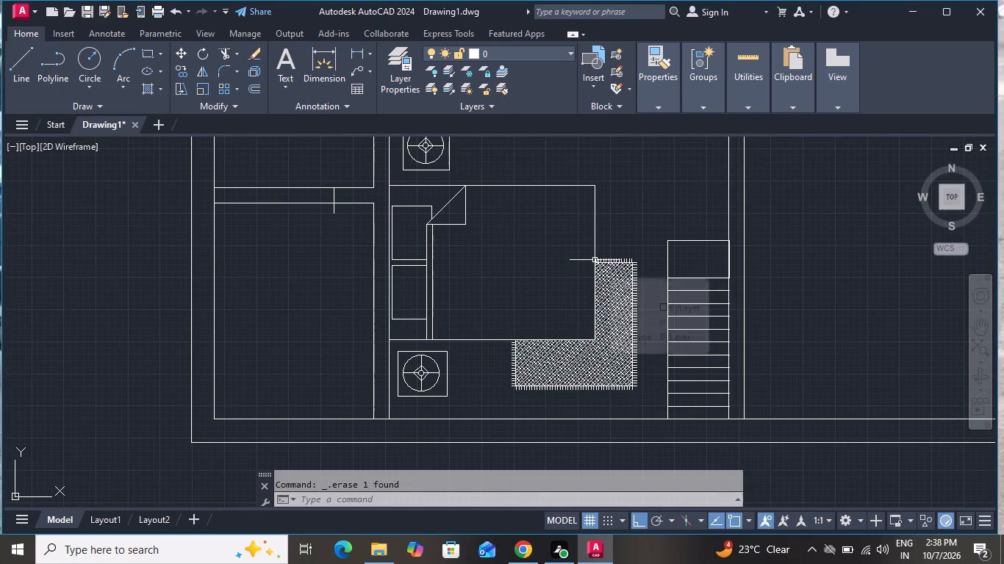
scroll(649, 266, up, 3)
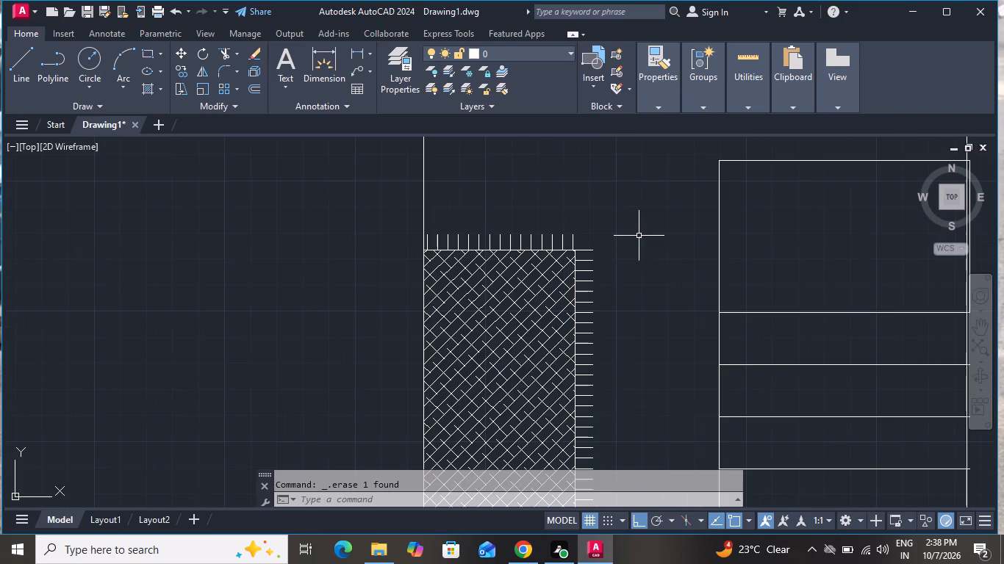
click(637, 228)
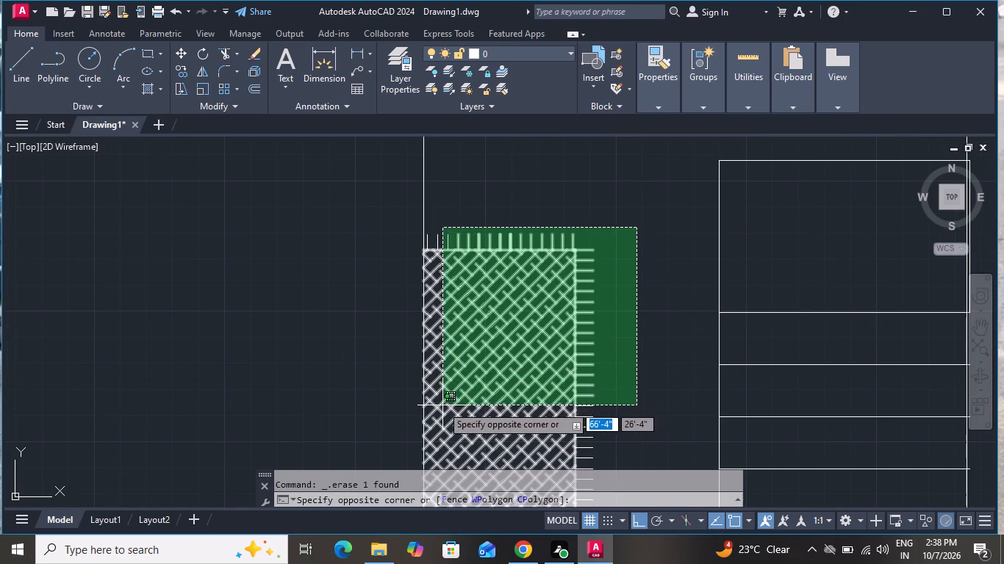
scroll(417, 411, up, 4)
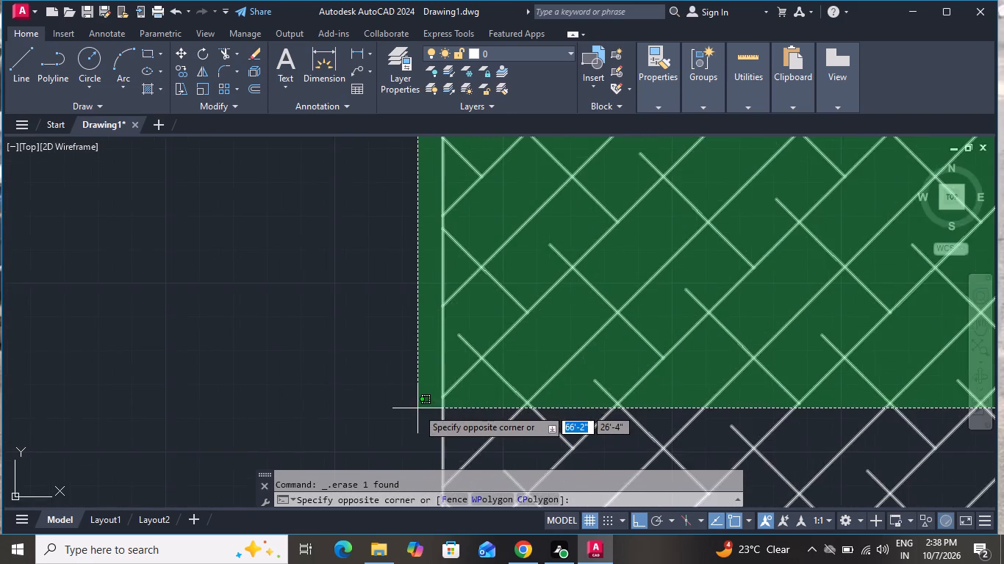
scroll(417, 408, down, 3)
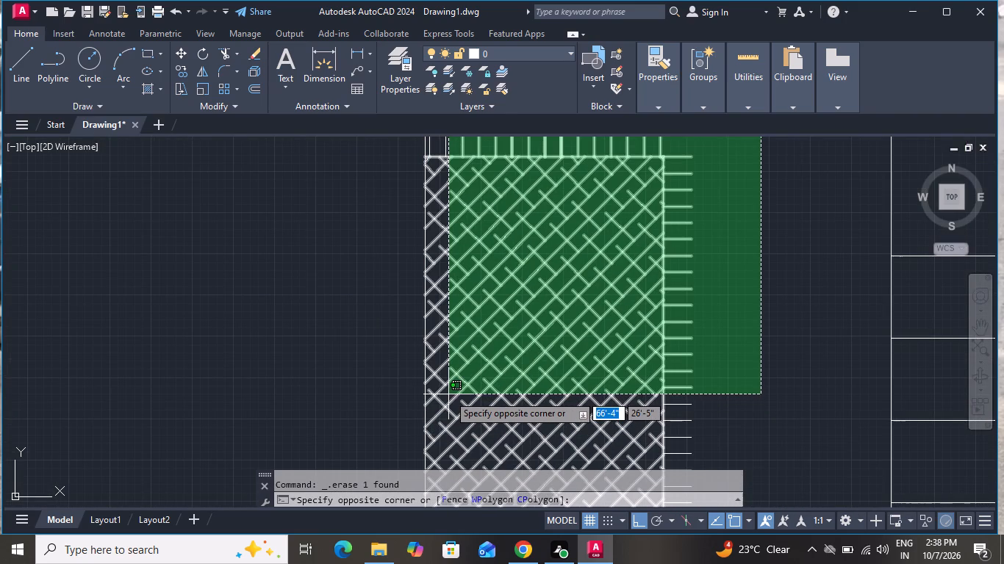
scroll(448, 394, down, 2)
scroll(448, 394, up, 2)
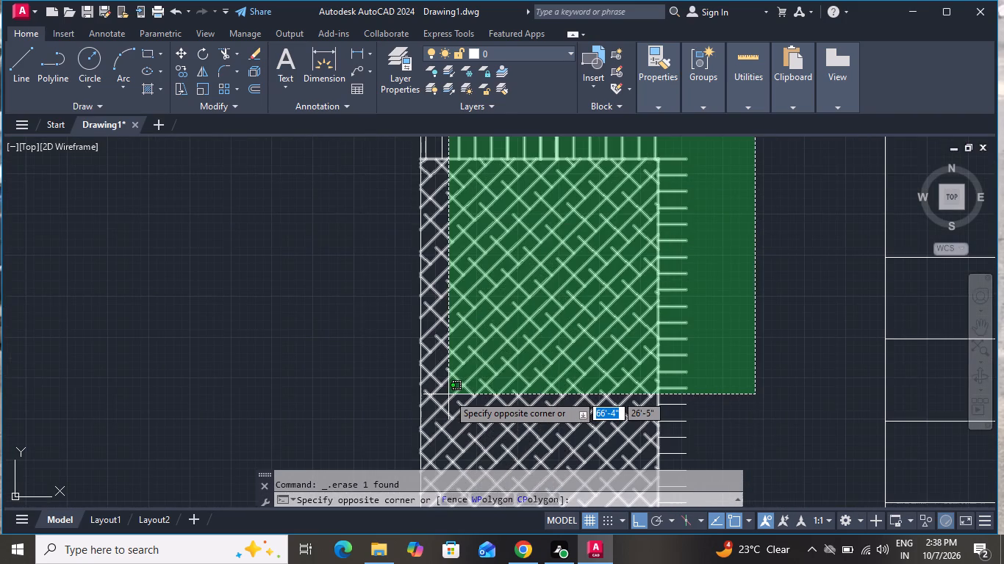
scroll(448, 394, down, 3)
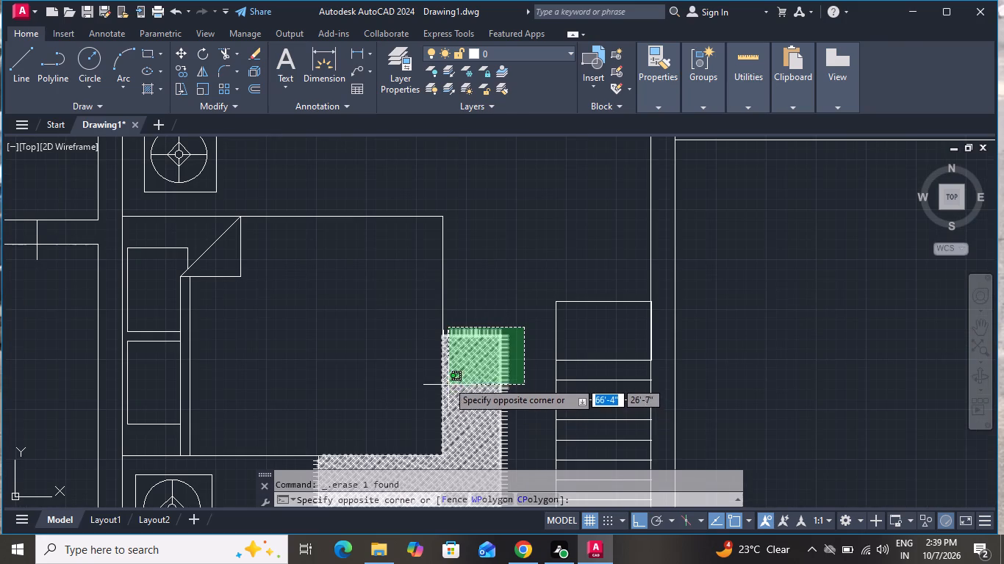
scroll(448, 377, up, 4)
scroll(448, 376, down, 2)
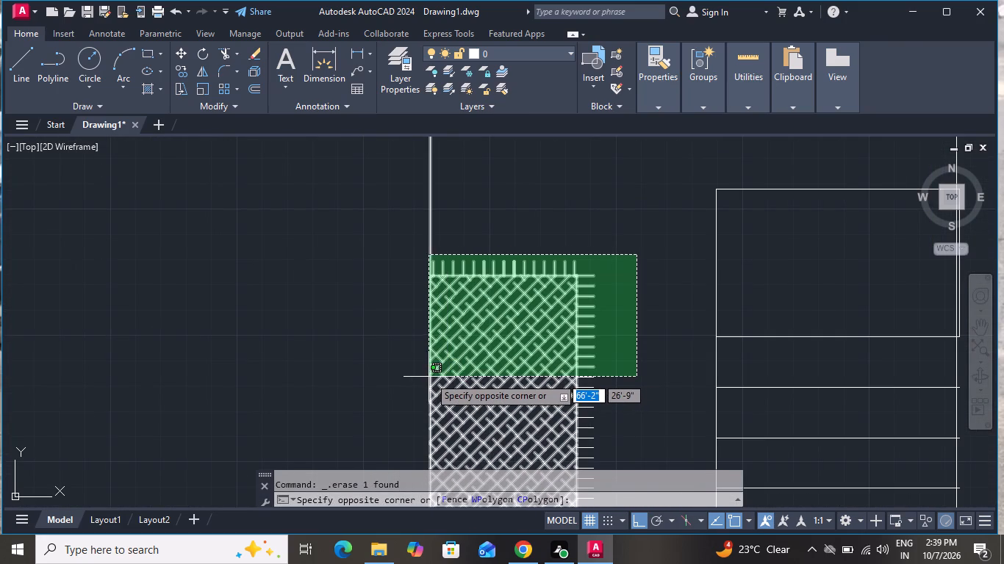
scroll(431, 377, up, 3)
scroll(431, 377, down, 2)
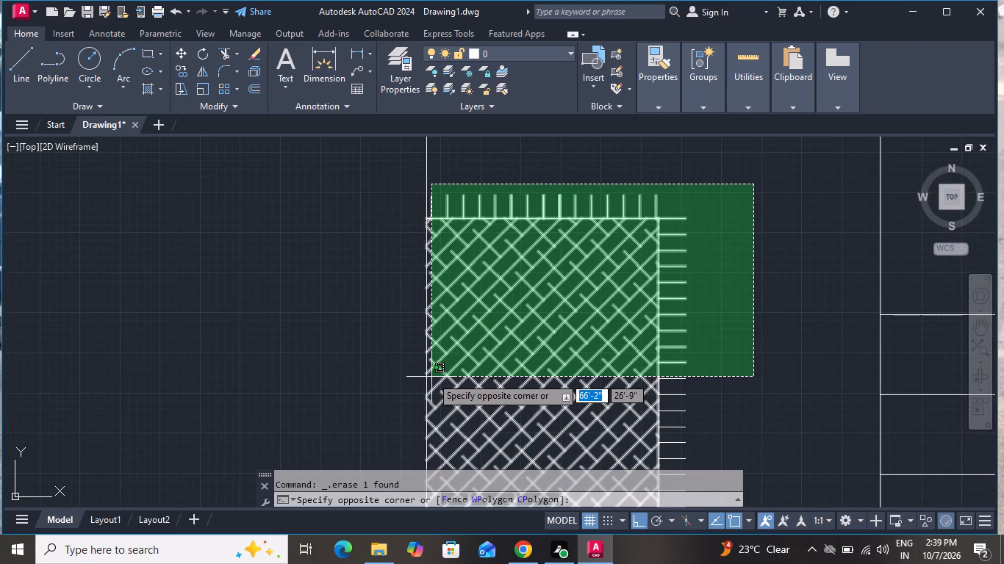
click(431, 377)
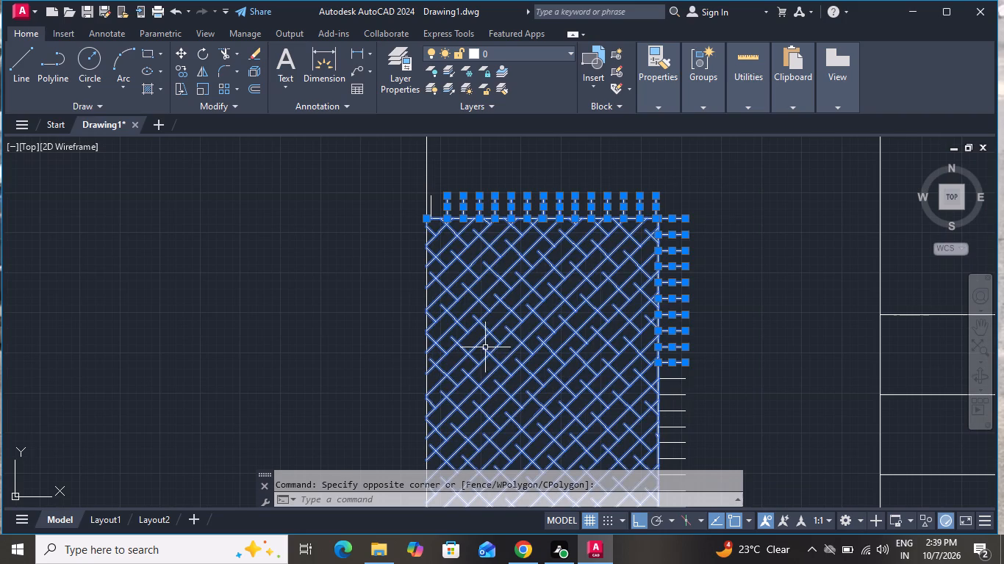
scroll(434, 200, up, 2)
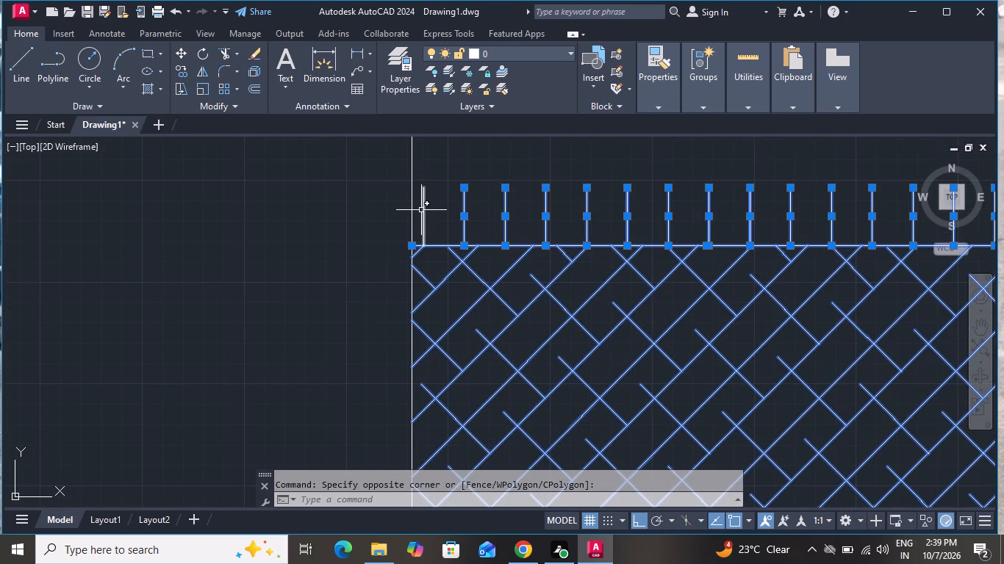
click(423, 208)
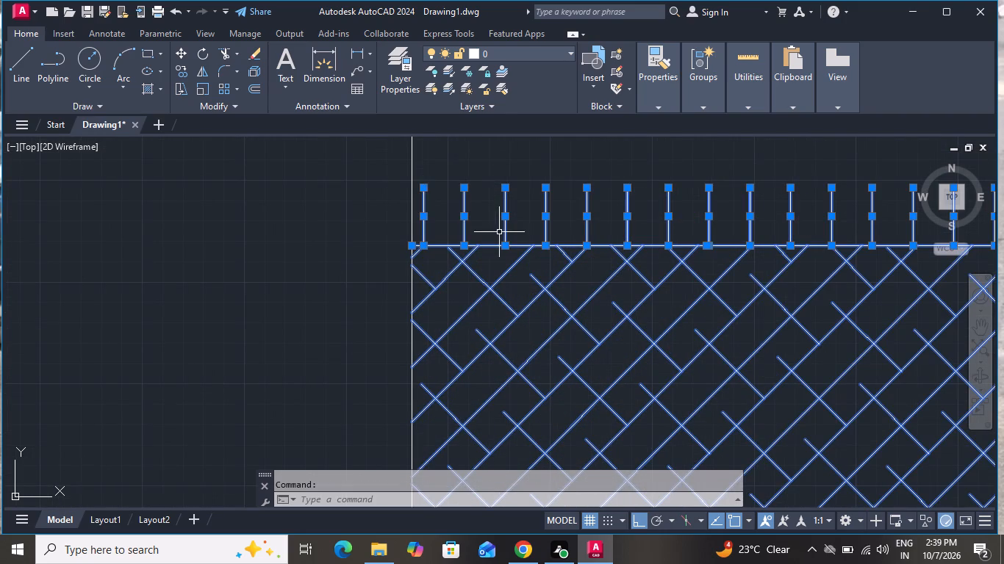
scroll(501, 232, down, 4)
scroll(503, 232, up, 1)
scroll(503, 232, down, 1)
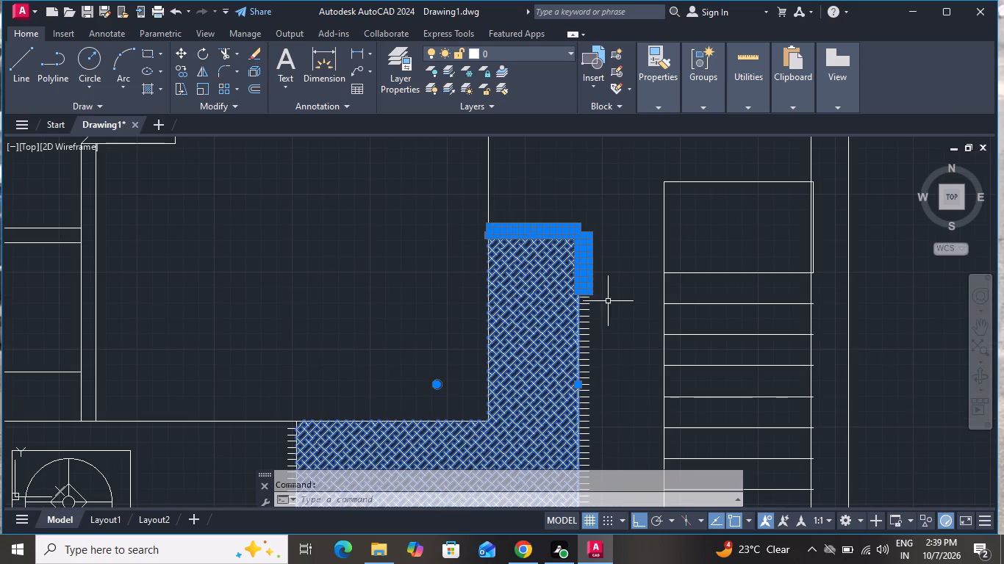
click(608, 301)
scroll(586, 427, up, 1)
scroll(586, 427, down, 1)
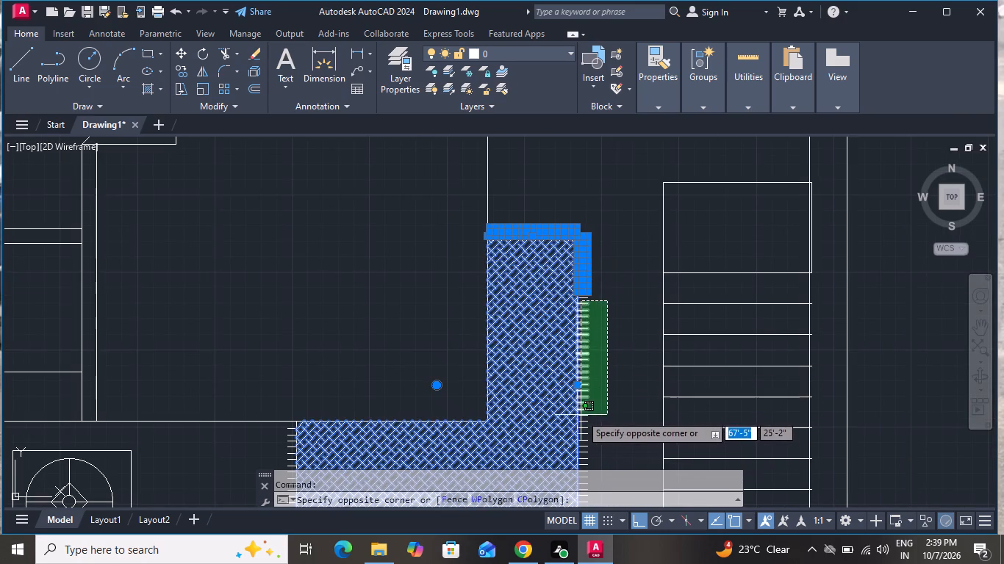
scroll(580, 413, down, 2)
scroll(580, 413, up, 1)
scroll(578, 407, down, 1)
scroll(578, 407, up, 1)
scroll(578, 407, down, 4)
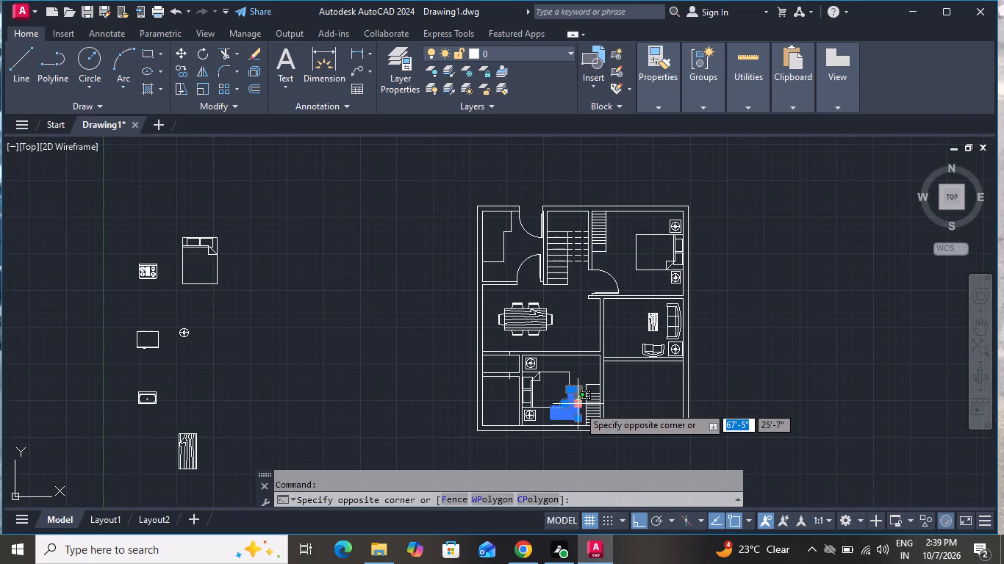
scroll(578, 429, up, 4)
scroll(578, 429, down, 1)
scroll(578, 429, up, 4)
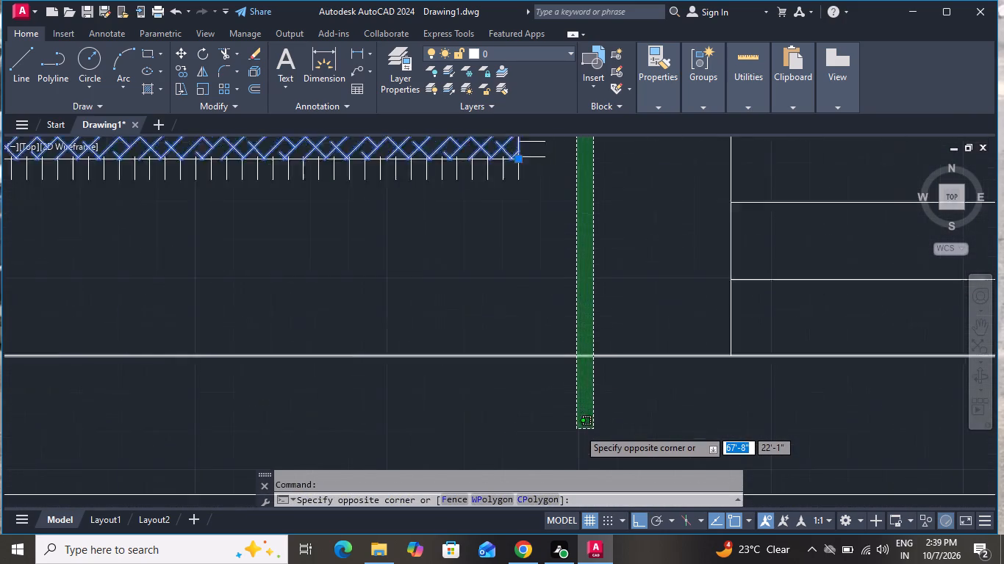
scroll(578, 429, up, 1)
scroll(578, 429, down, 4)
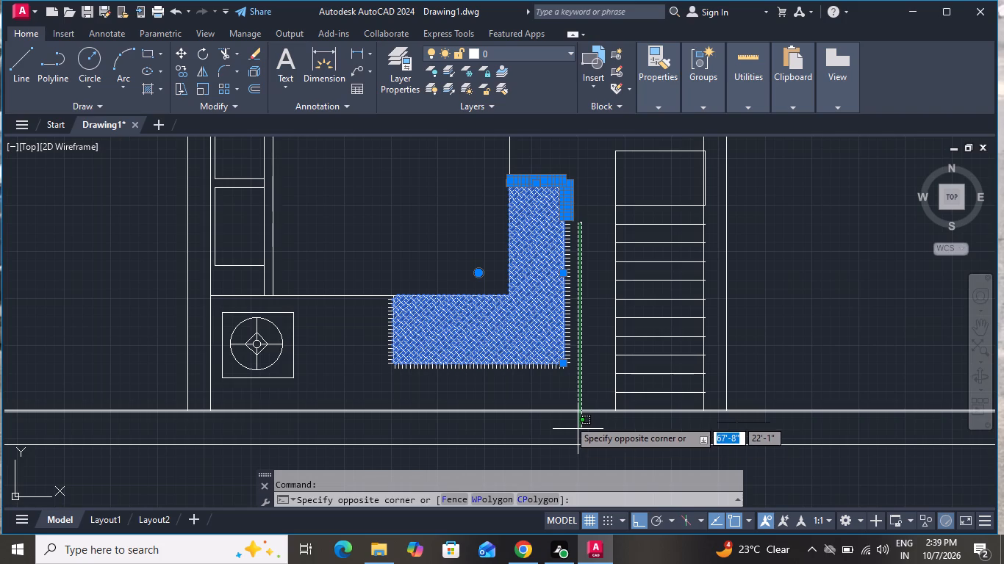
click(541, 397)
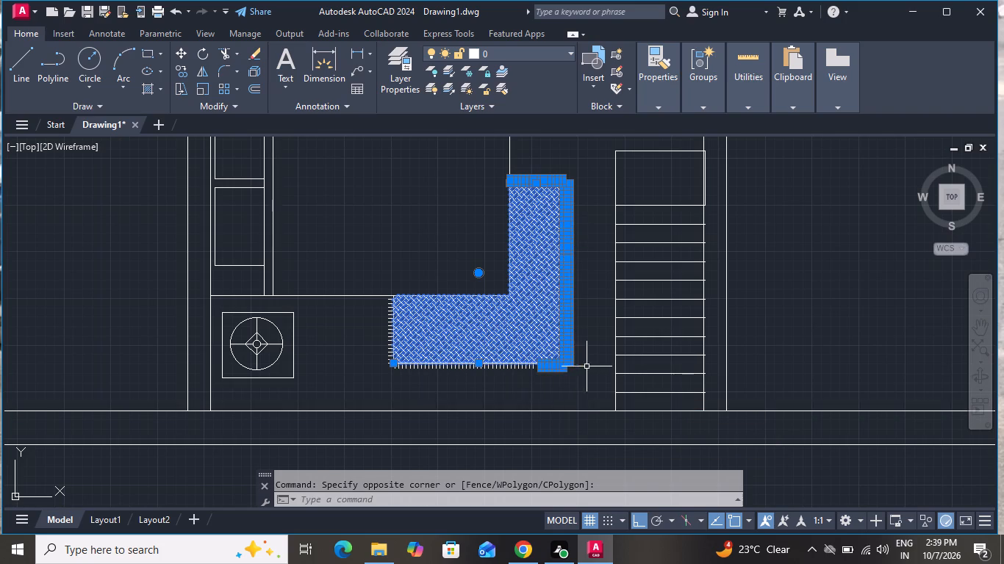
click(587, 366)
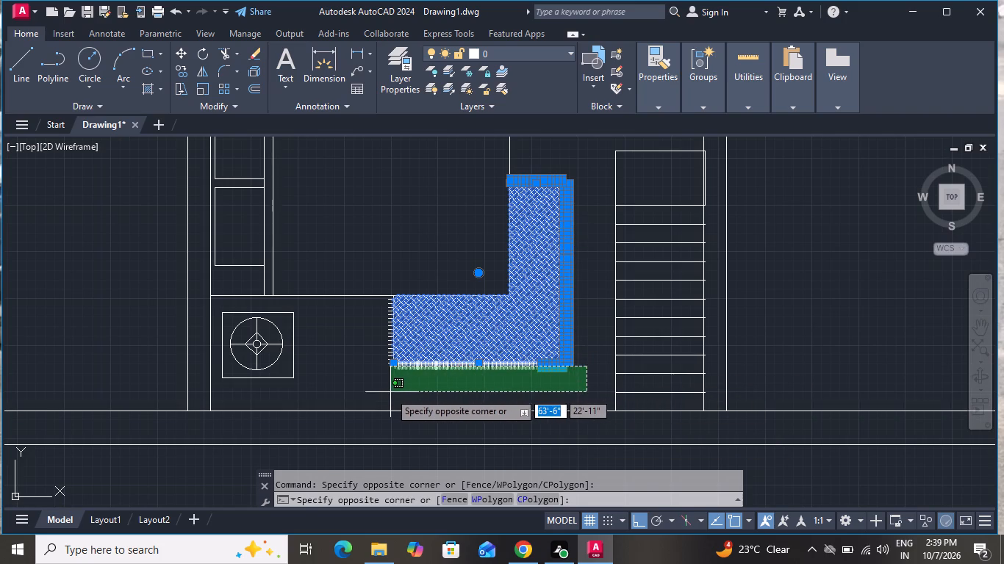
click(383, 394)
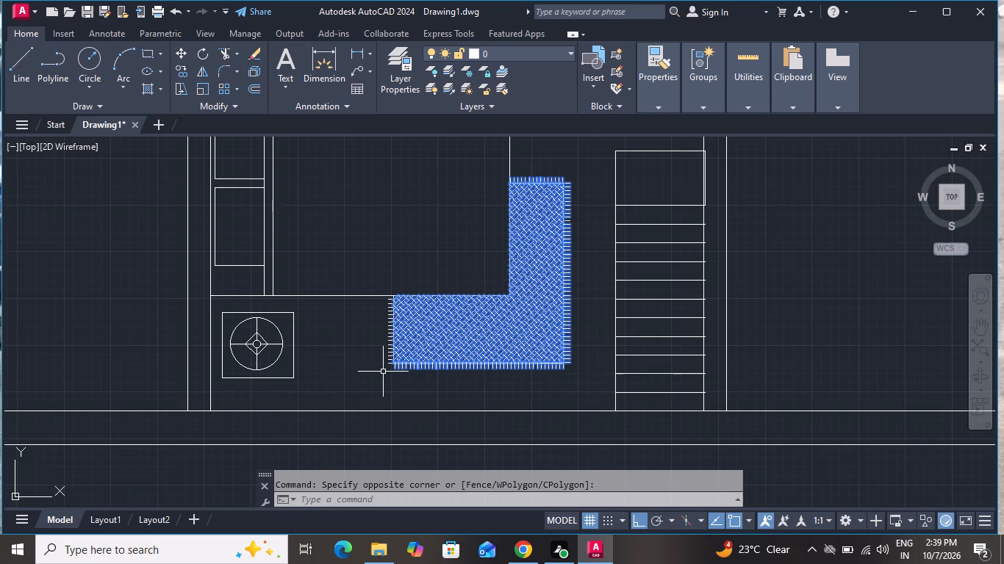
scroll(384, 370, up, 1)
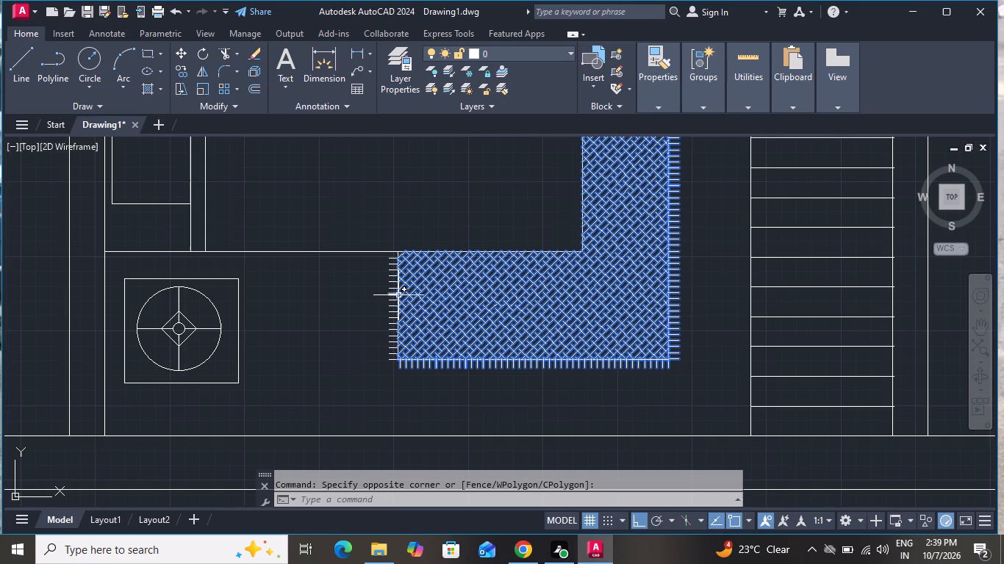
scroll(395, 264, up, 4)
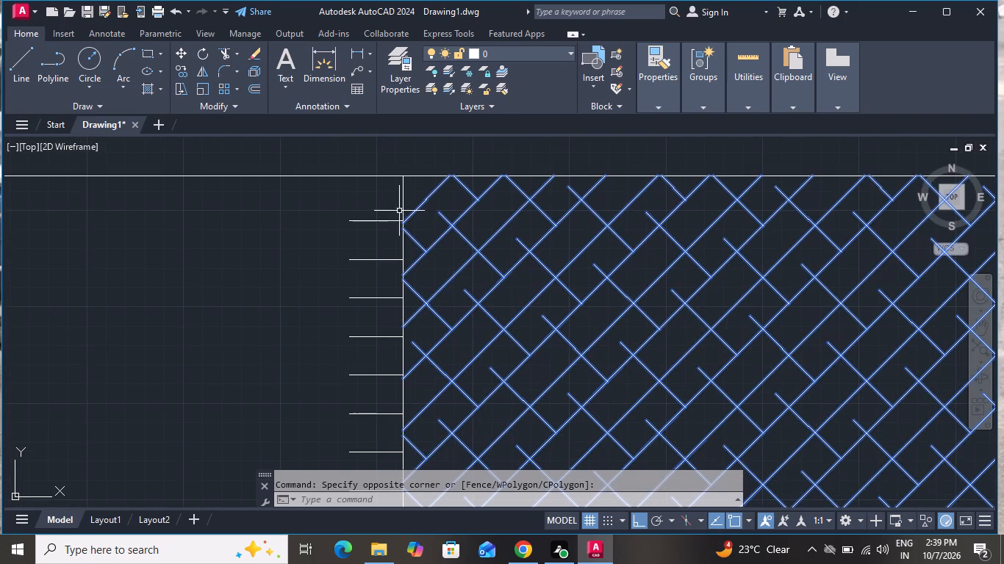
click(413, 195)
scroll(357, 283, up, 1)
scroll(357, 283, down, 1)
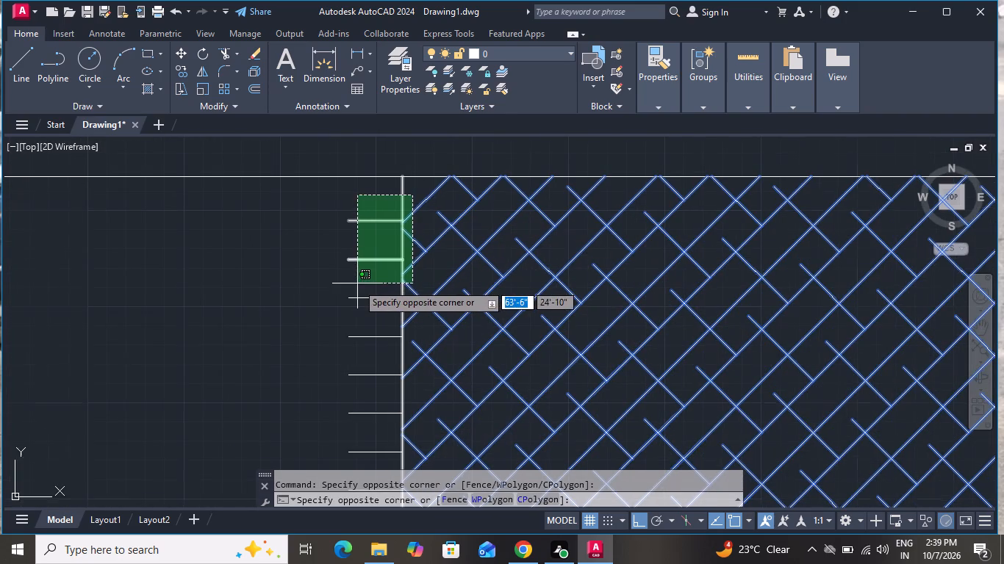
scroll(356, 284, down, 3)
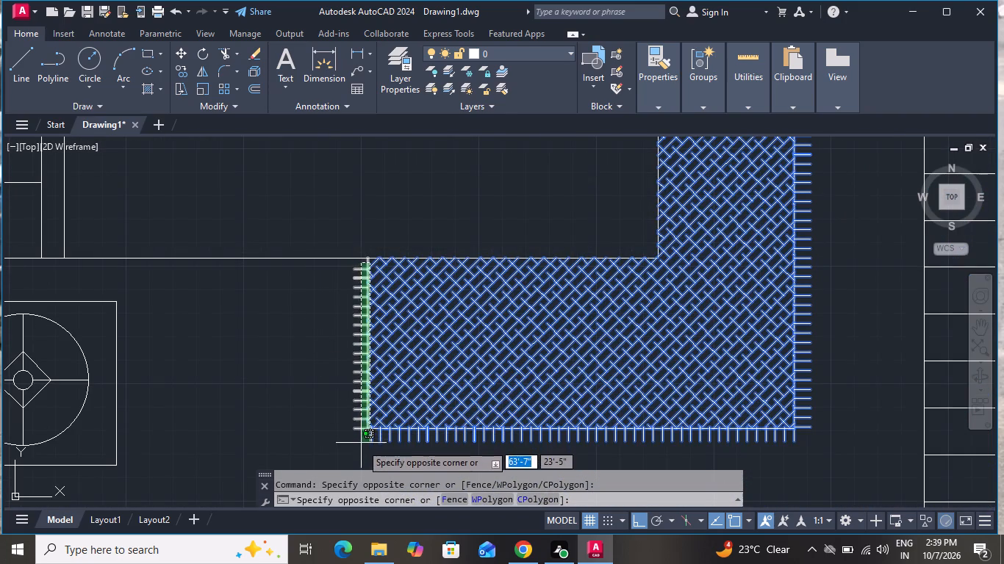
click(325, 444)
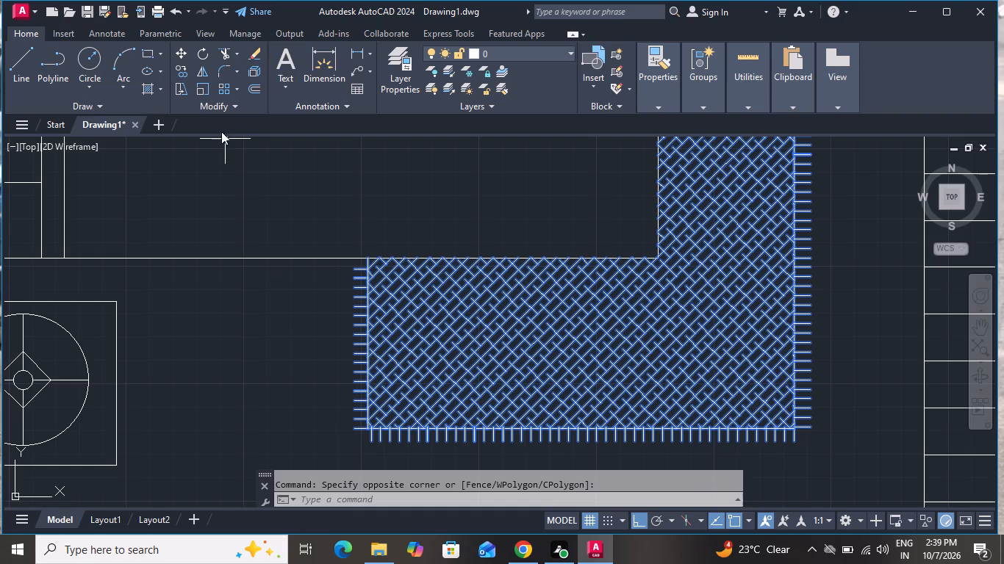
Copy the selected L-shaped fringed rug horizontally to the empty space outside the house's east wall, with Ortho on.
click(173, 72)
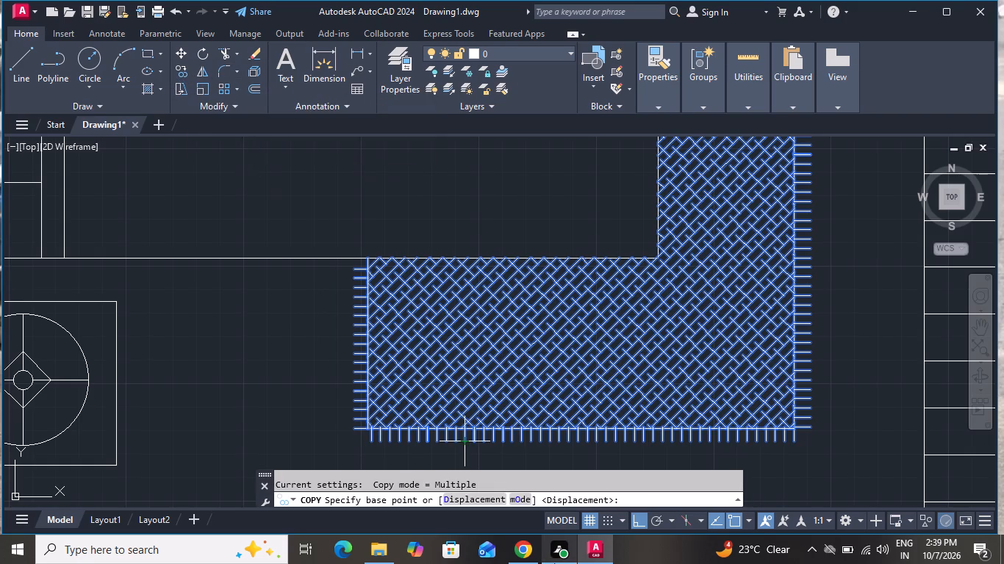
click(370, 430)
scroll(500, 393, down, 6)
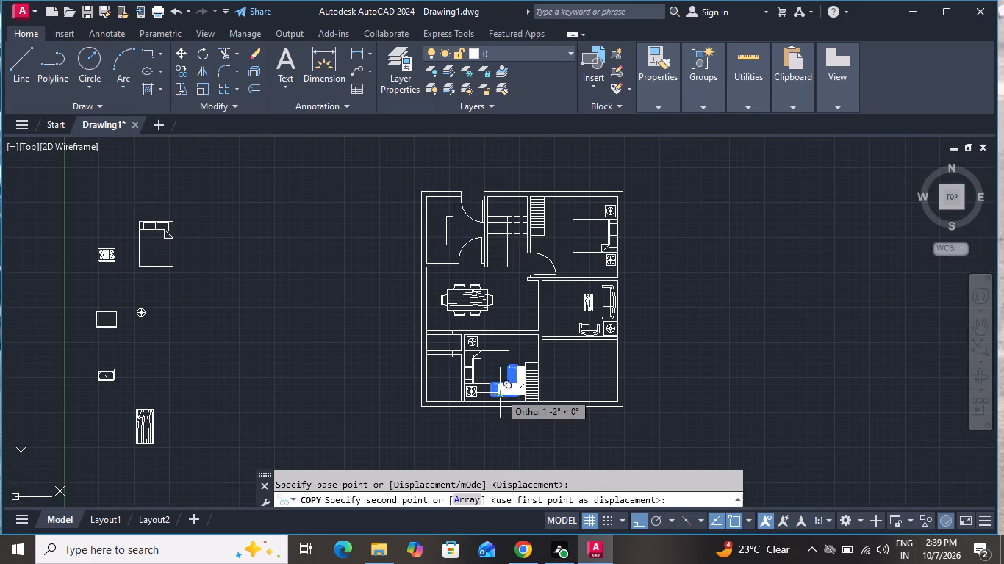
click(664, 256)
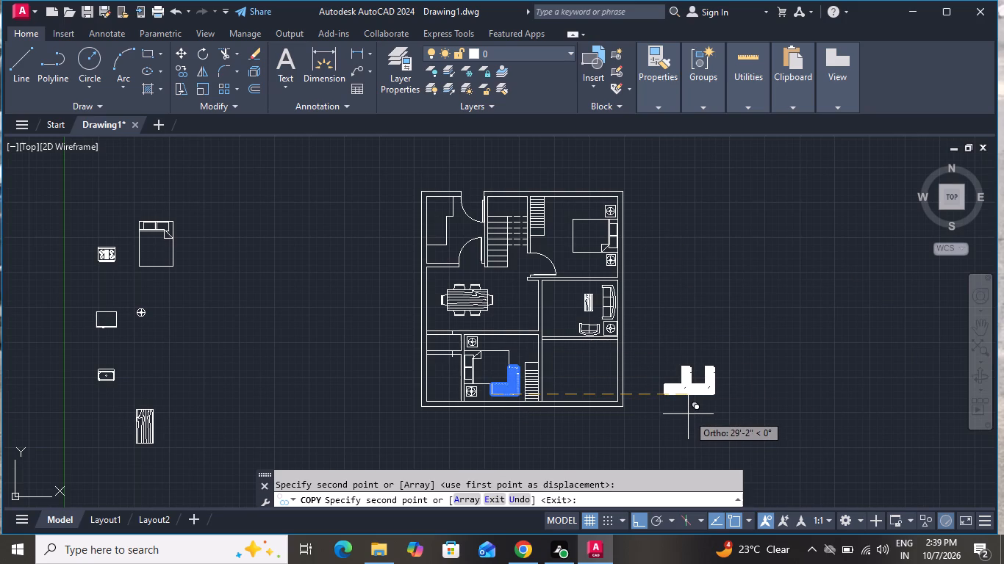
right_click(759, 328)
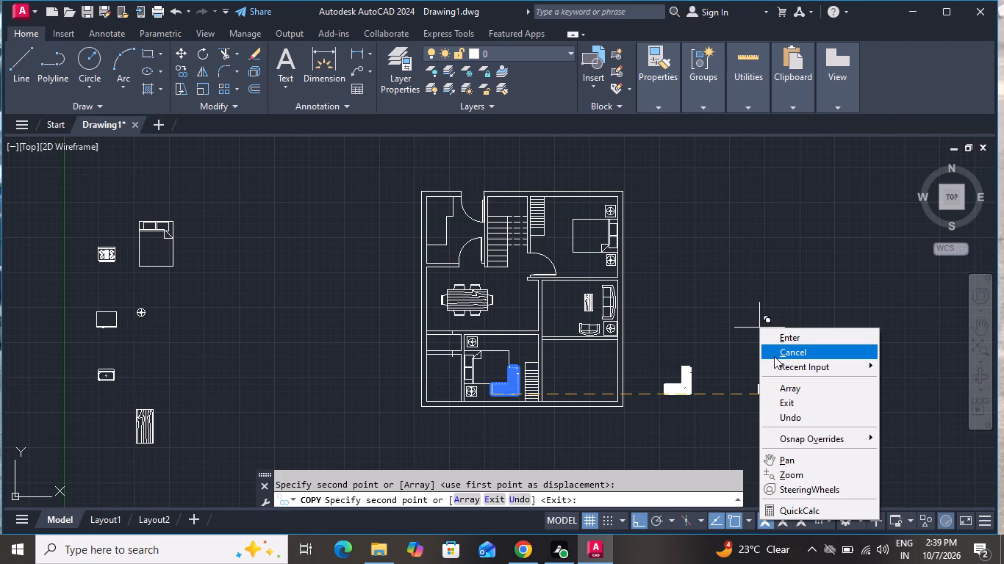
click(774, 356)
Rotate the whole rug copy outside the house 90 degrees clockwise about its lower-left corner.
scroll(669, 405, up, 2)
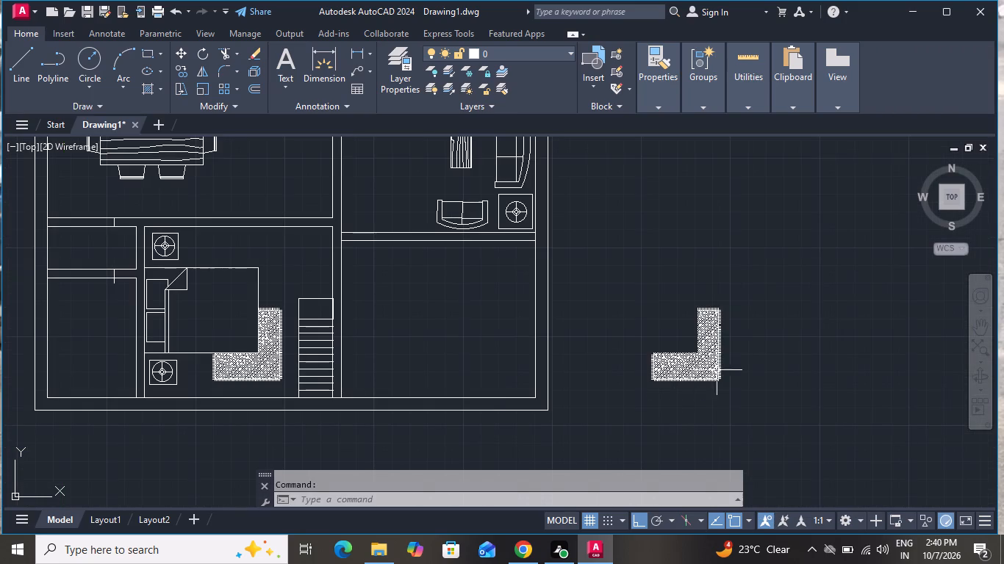
click(772, 265)
click(613, 436)
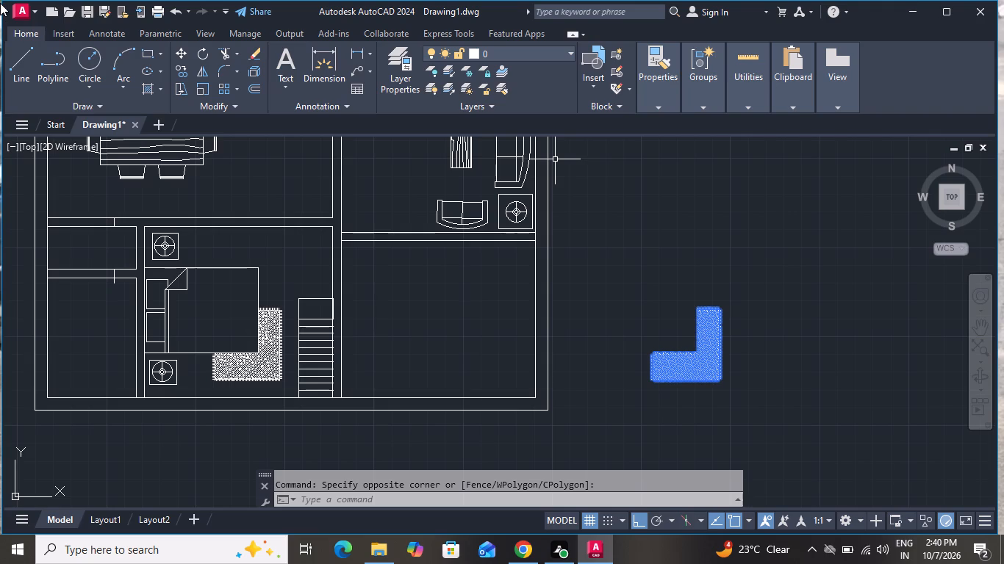
scroll(0, 4, down, 9)
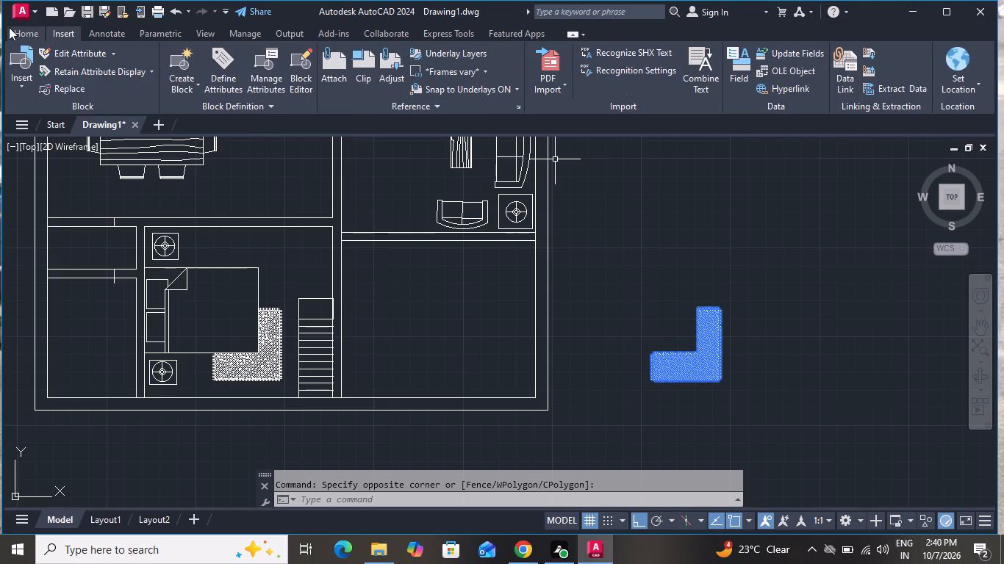
click(10, 26)
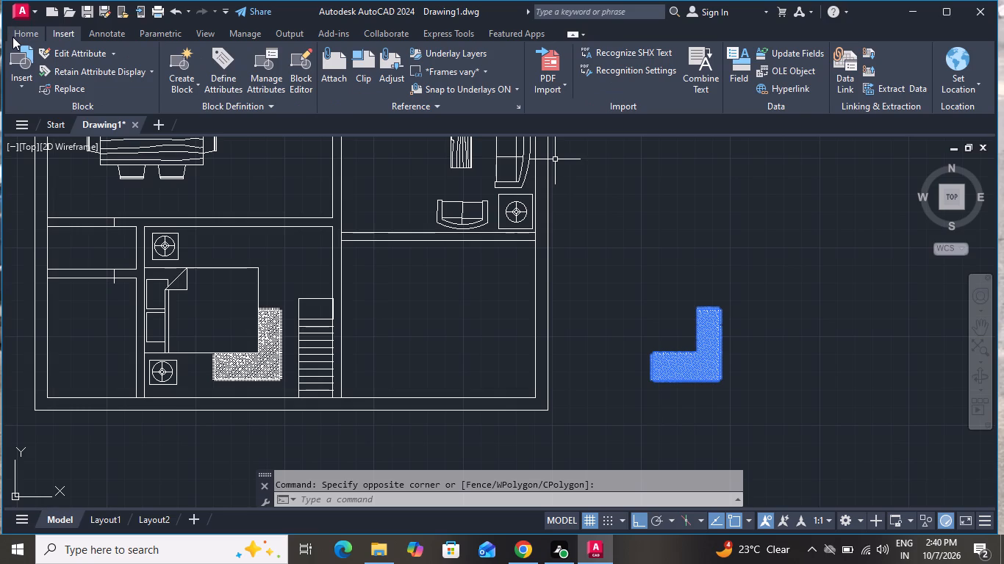
click(12, 36)
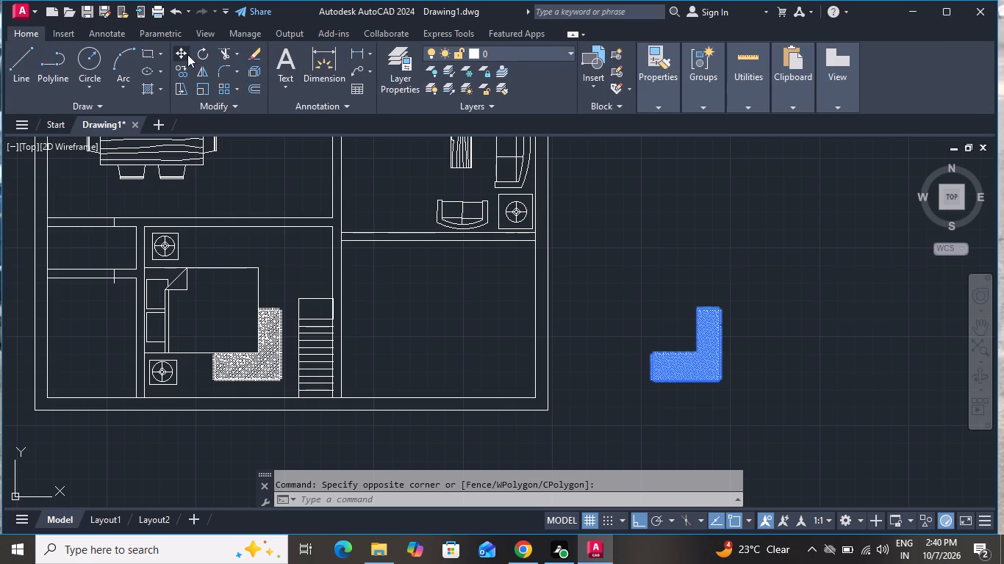
click(196, 55)
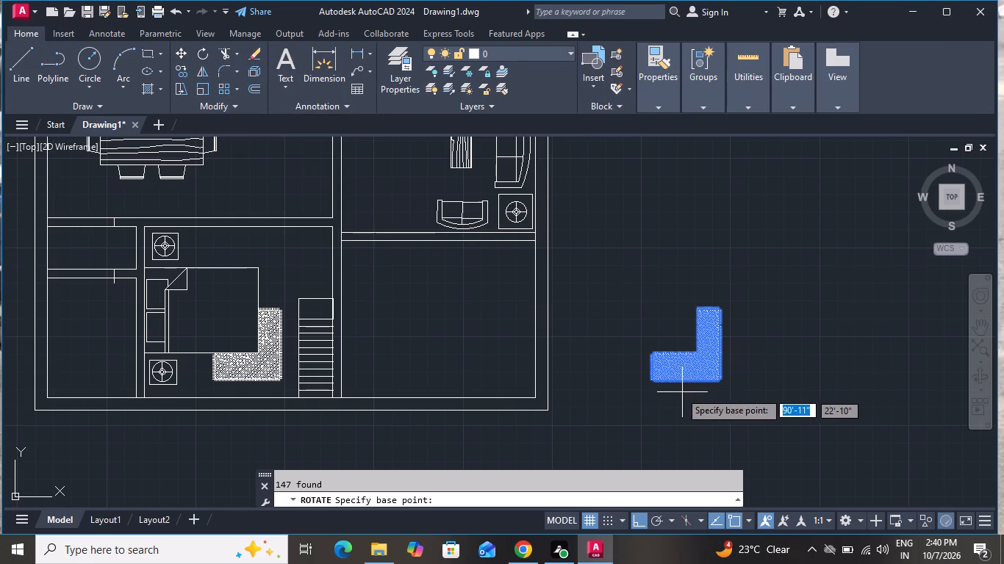
click(647, 375)
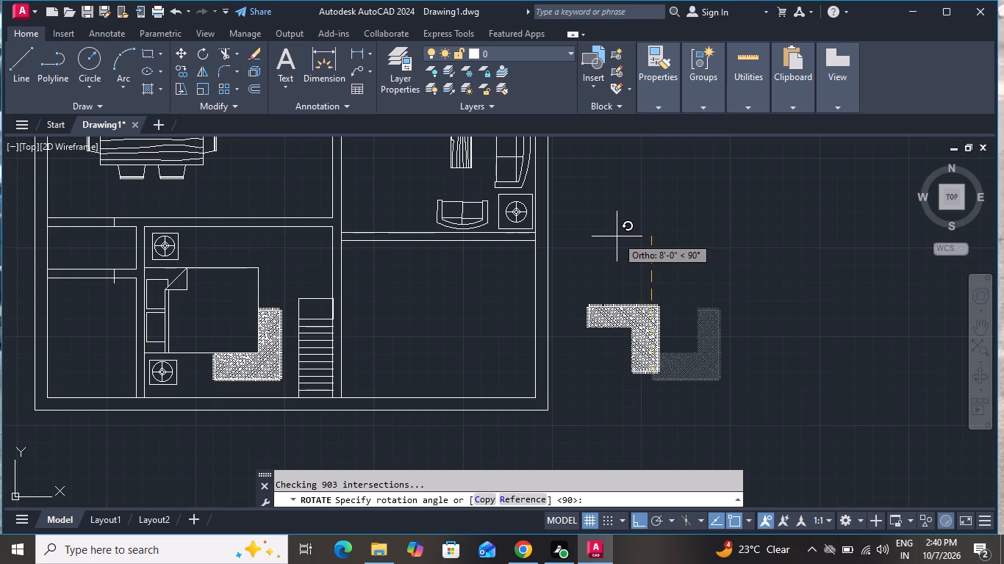
scroll(617, 236, down, 2)
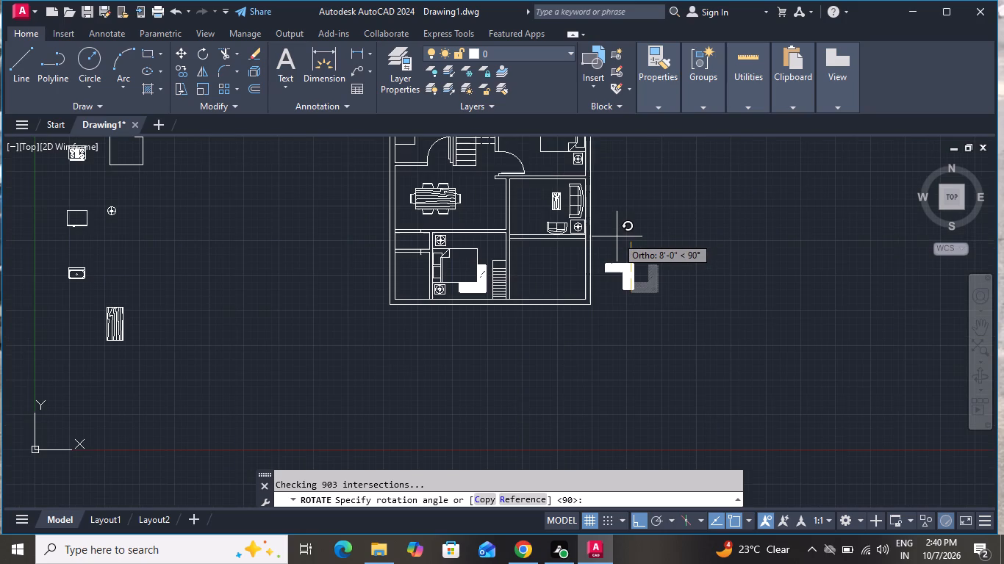
scroll(617, 236, up, 1)
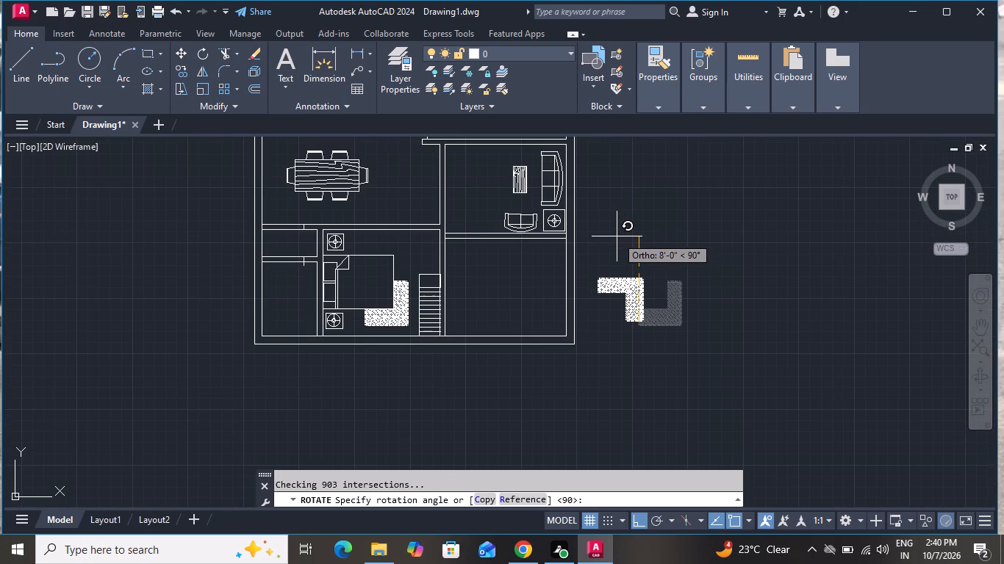
scroll(617, 236, down, 1)
scroll(617, 236, up, 1)
scroll(617, 236, down, 2)
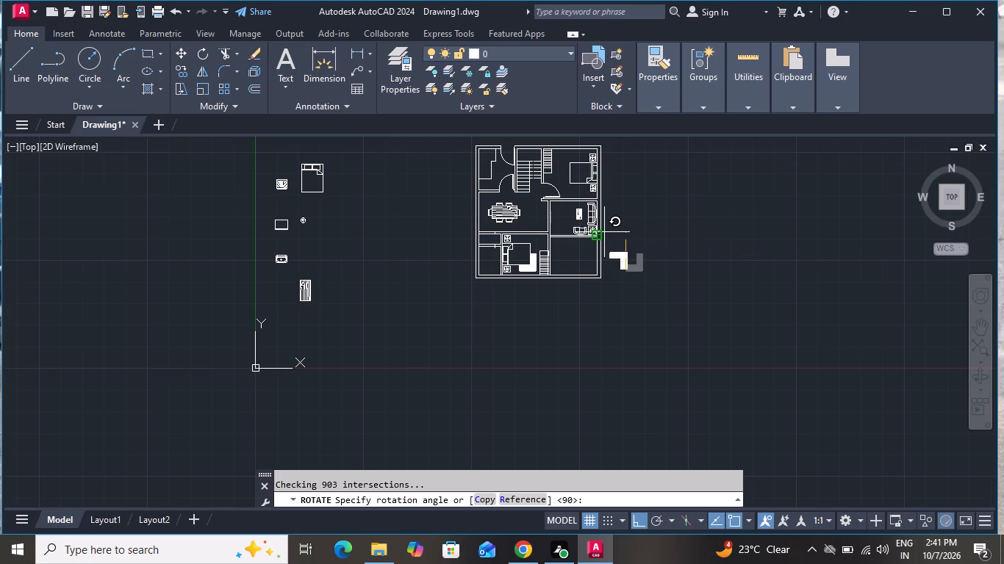
scroll(604, 232, up, 2)
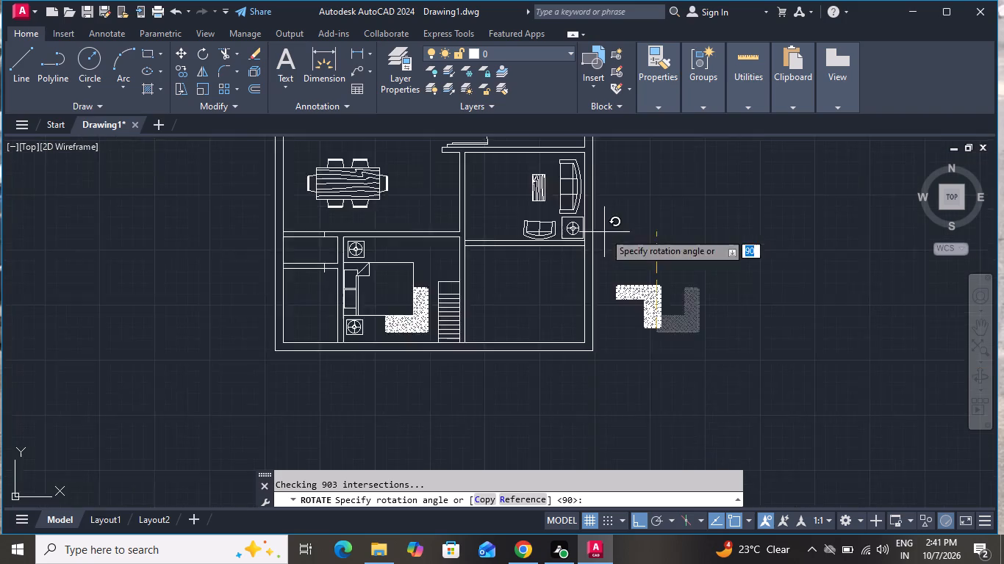
scroll(604, 232, up, 1)
scroll(604, 232, down, 3)
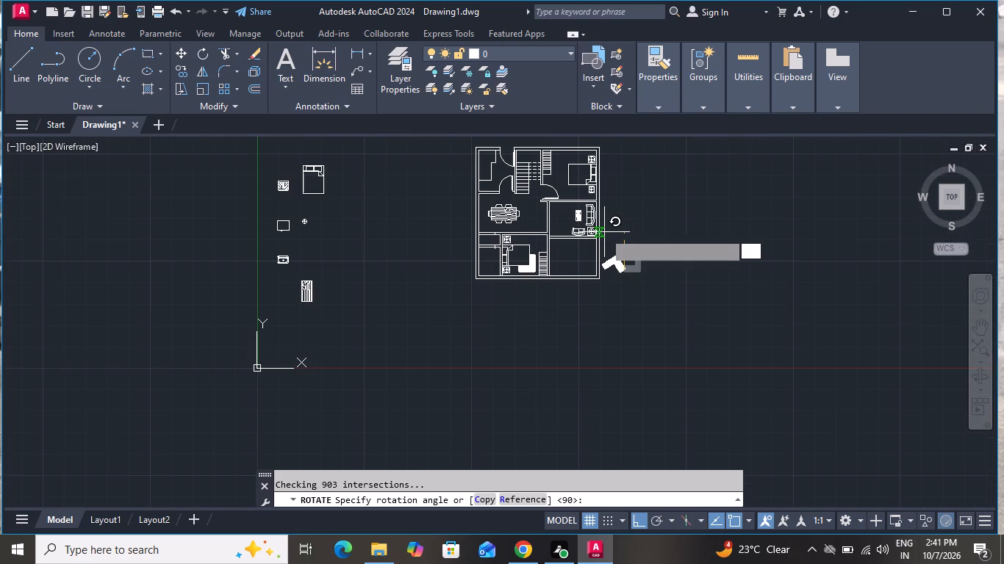
click(612, 294)
Move the rotated rug, with Ortho off, into the upper bedroom so it wraps around the bed's foot corner nearest the door.
scroll(631, 283, up, 2)
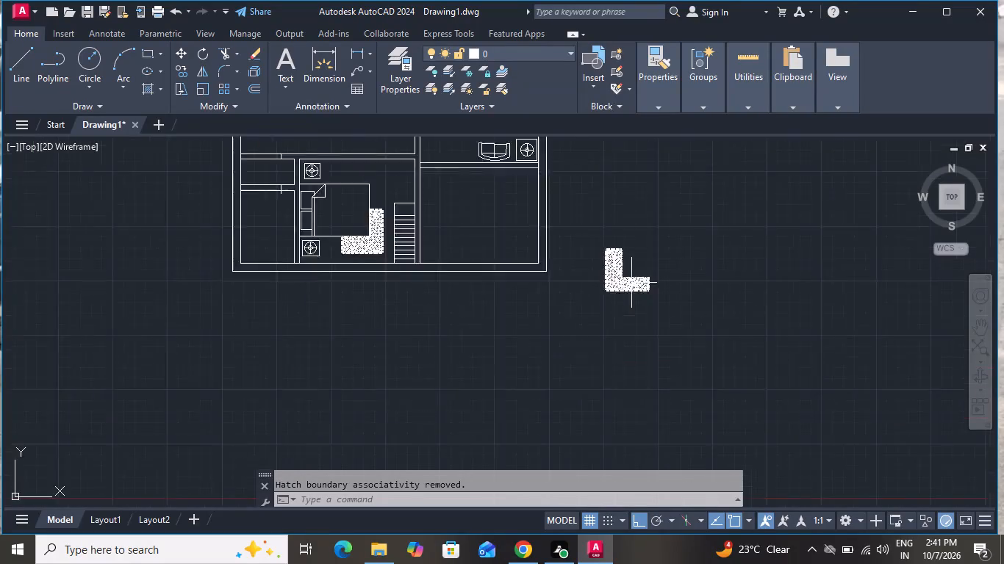
scroll(631, 283, up, 1)
click(684, 228)
click(598, 343)
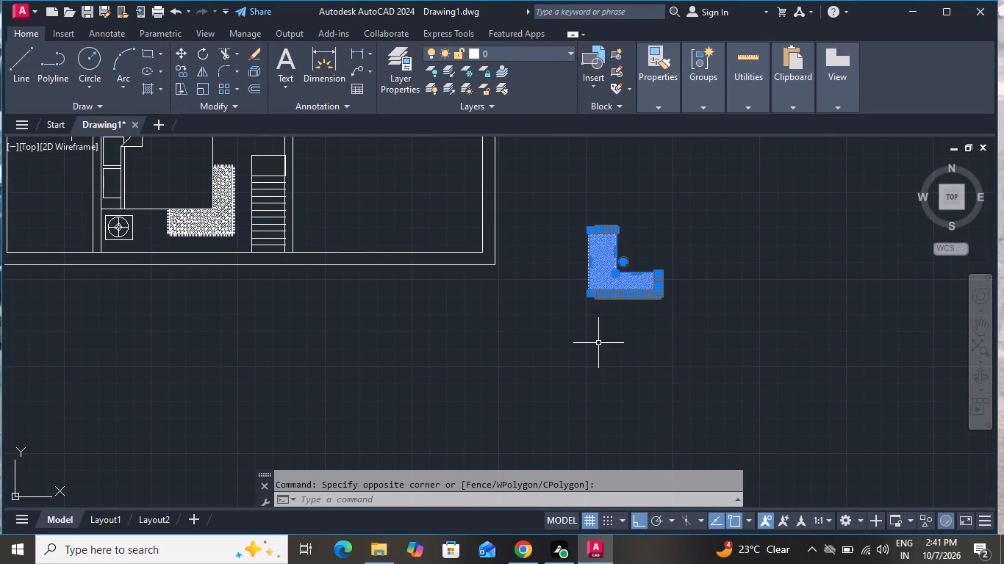
click(620, 216)
click(560, 334)
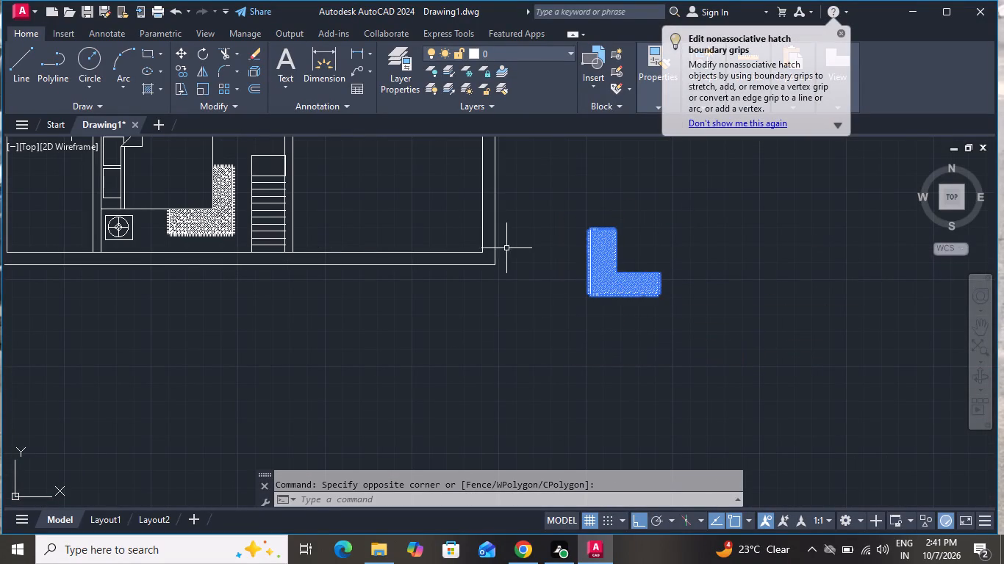
click(183, 54)
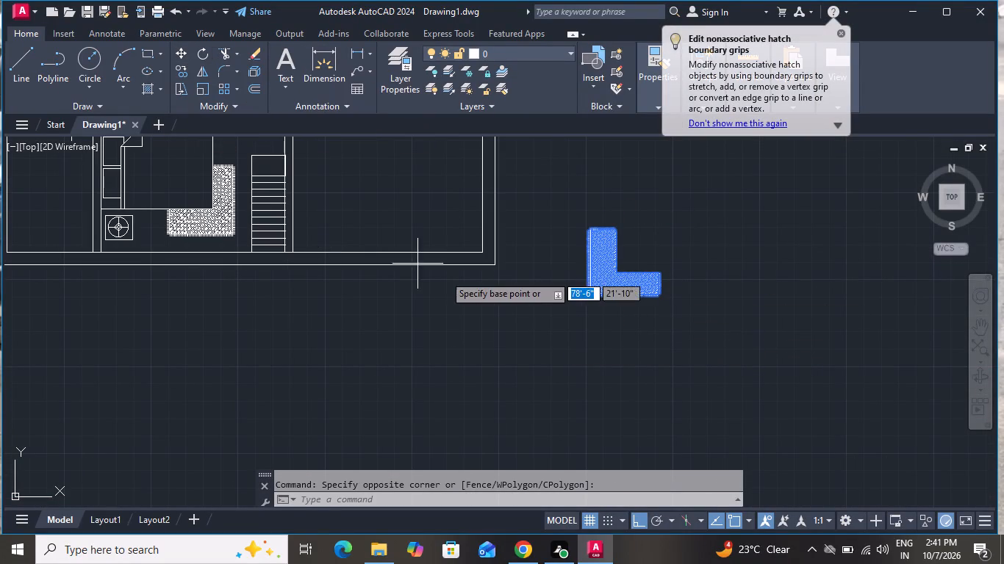
click(658, 297)
scroll(617, 314, down, 2)
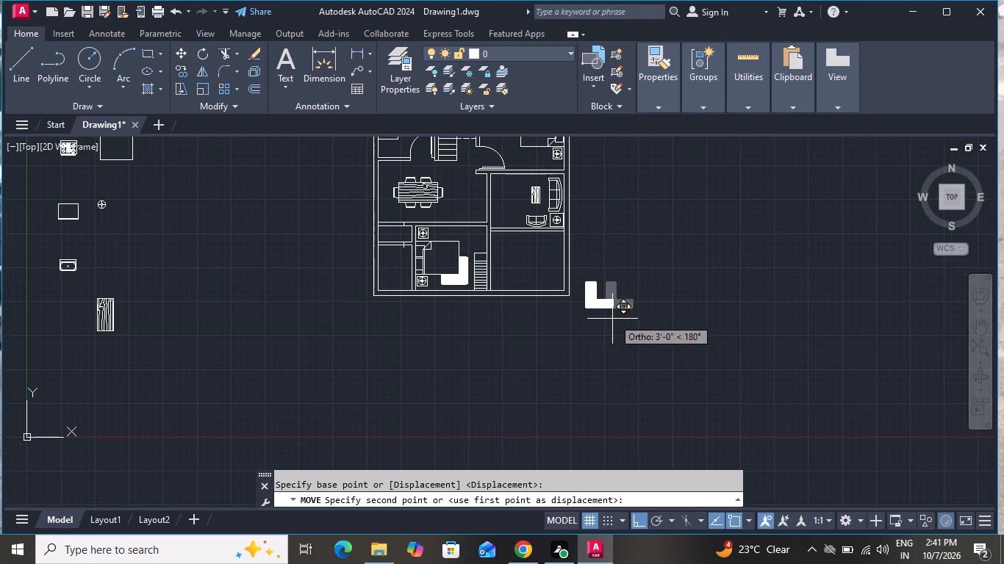
click(642, 519)
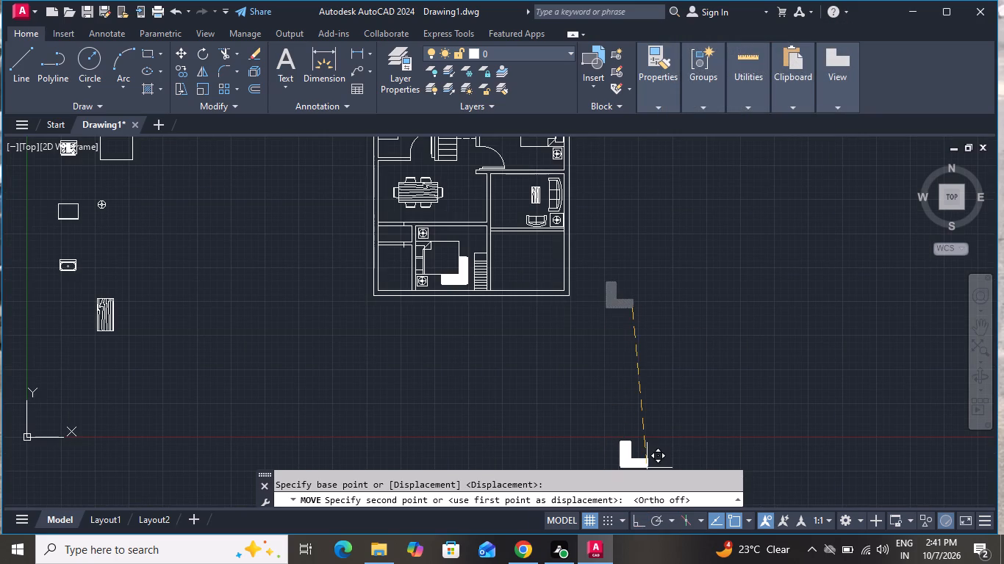
scroll(554, 289, down, 3)
scroll(542, 262, up, 3)
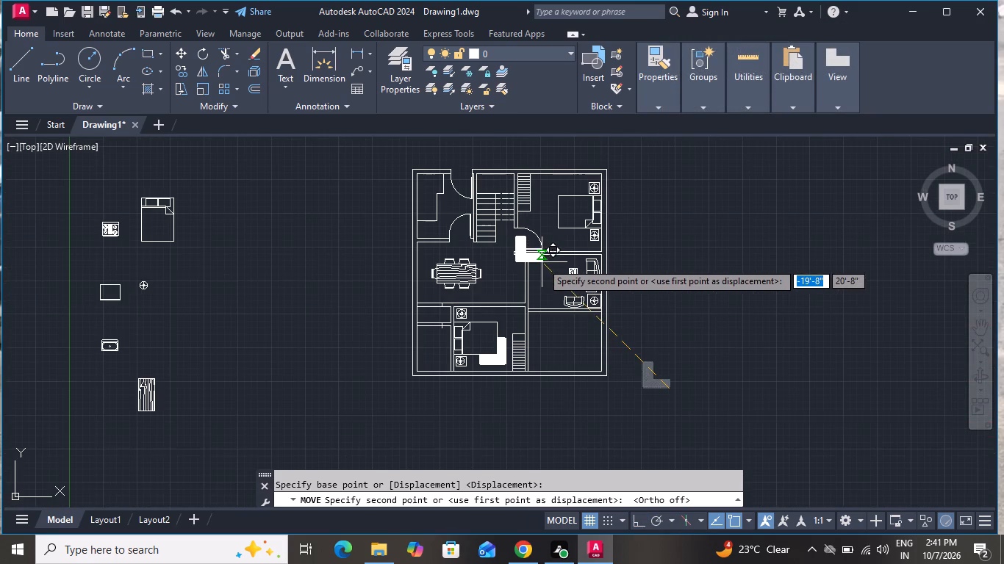
scroll(542, 262, up, 1)
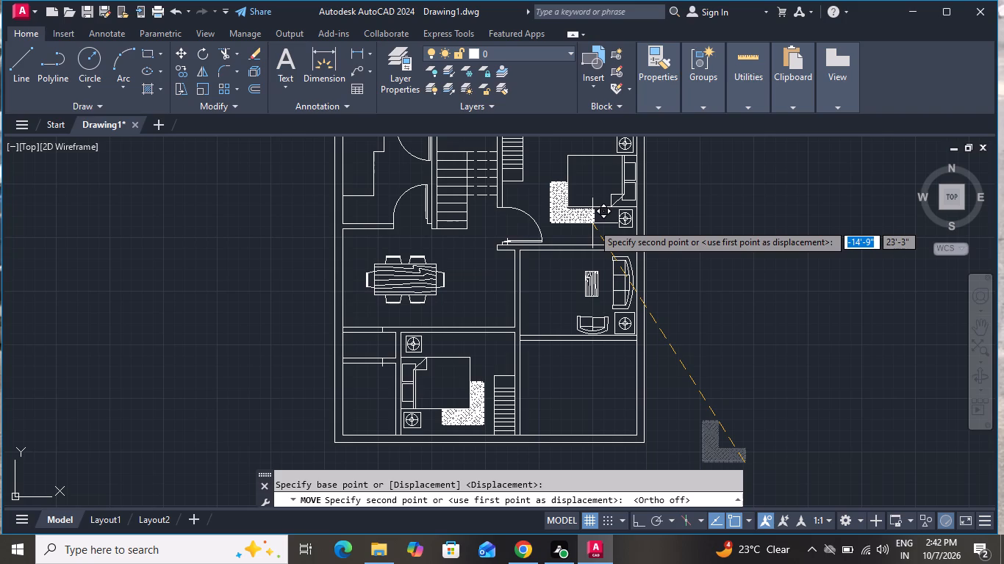
scroll(592, 223, up, 2)
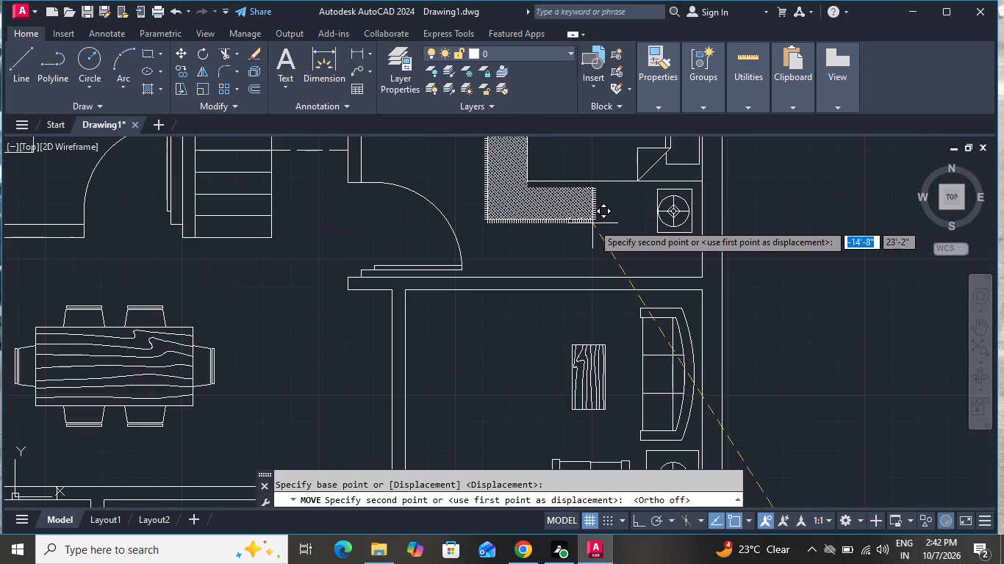
scroll(592, 223, up, 1)
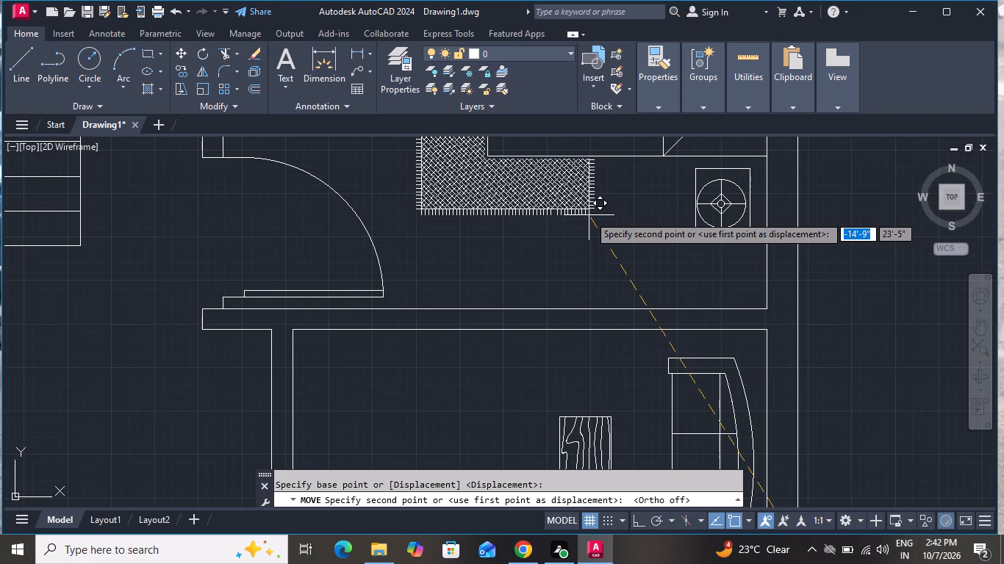
click(589, 215)
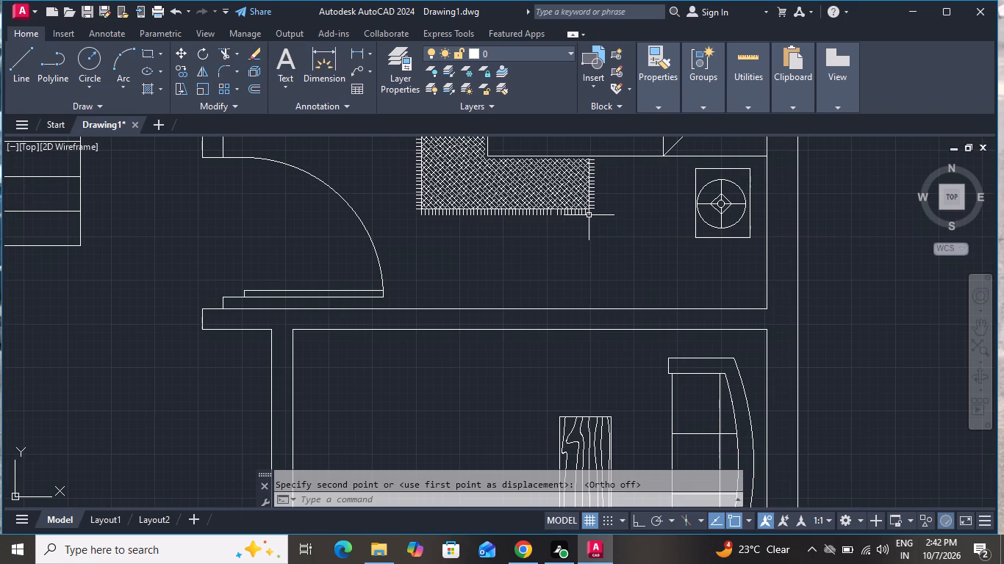
scroll(589, 263, up, 1)
scroll(589, 264, down, 5)
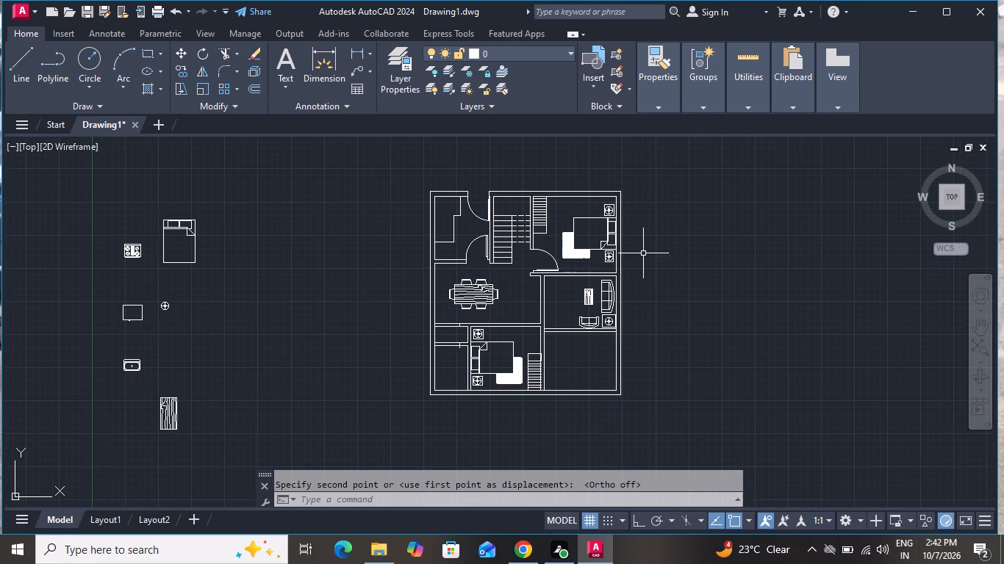
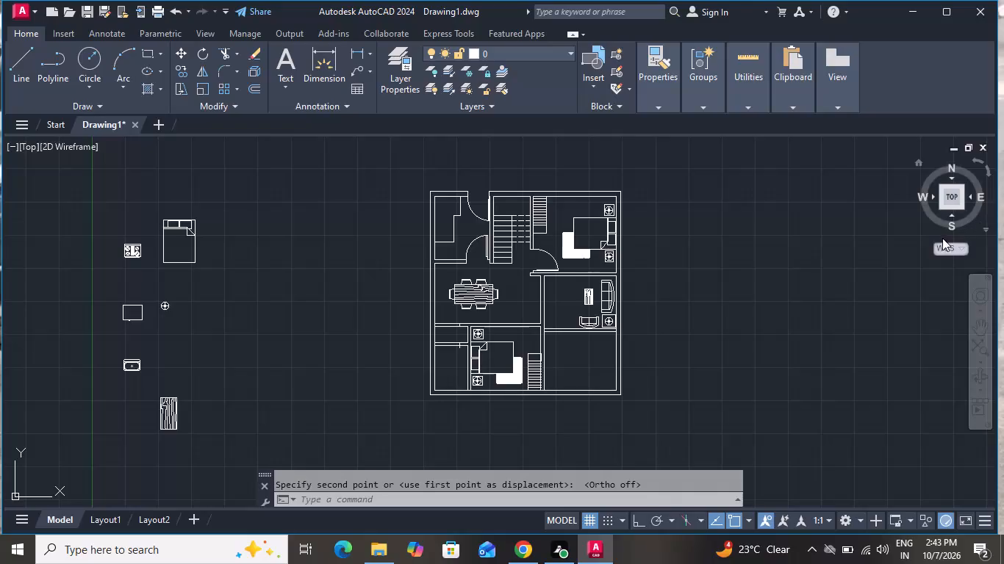
Rotate the plain rectangular refrigerator block, between the stove and sink west of the house, 90 degrees counterclockwise about its upper-right corner.
scroll(395, 220, up, 1)
scroll(395, 219, down, 1)
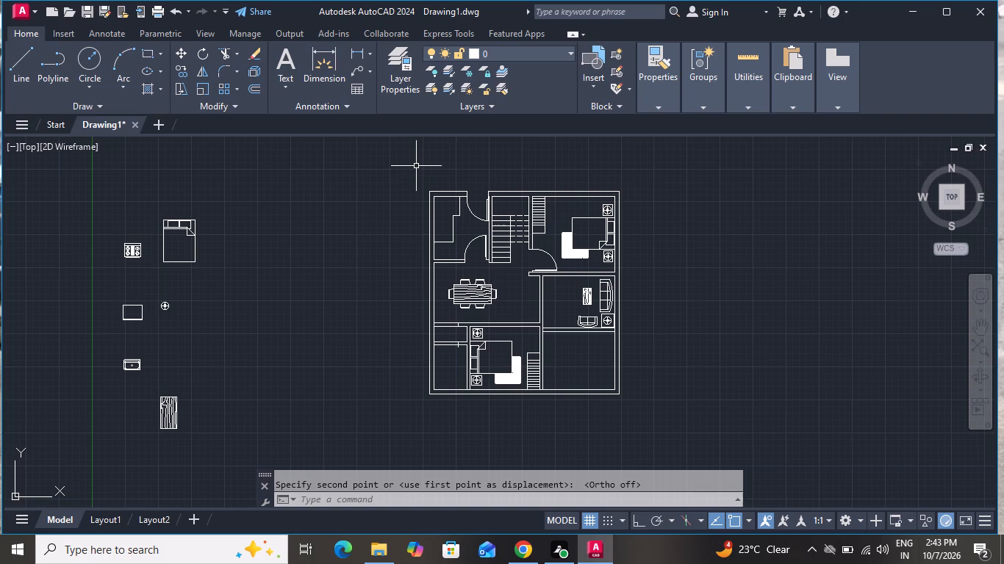
scroll(417, 162, up, 1)
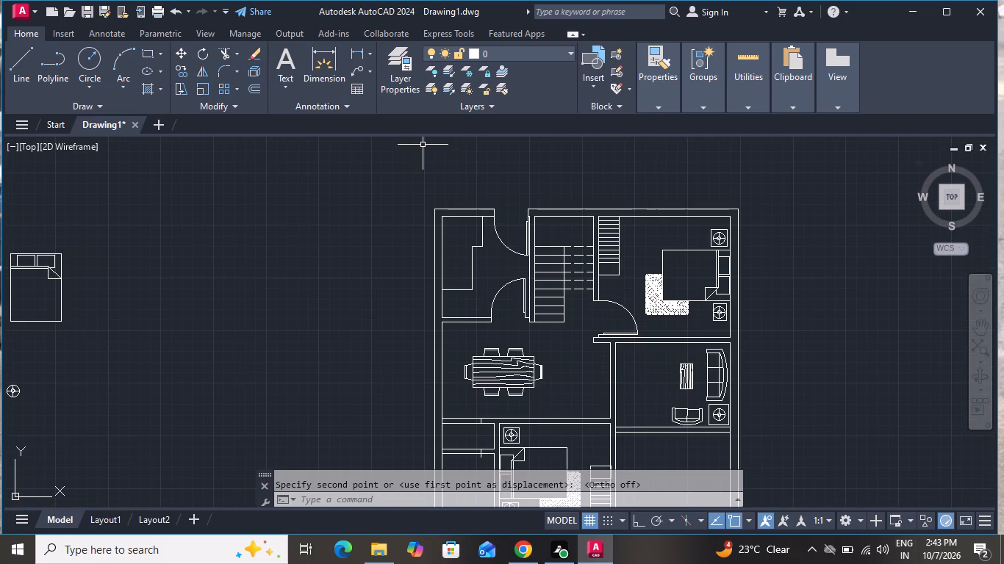
scroll(423, 145, down, 3)
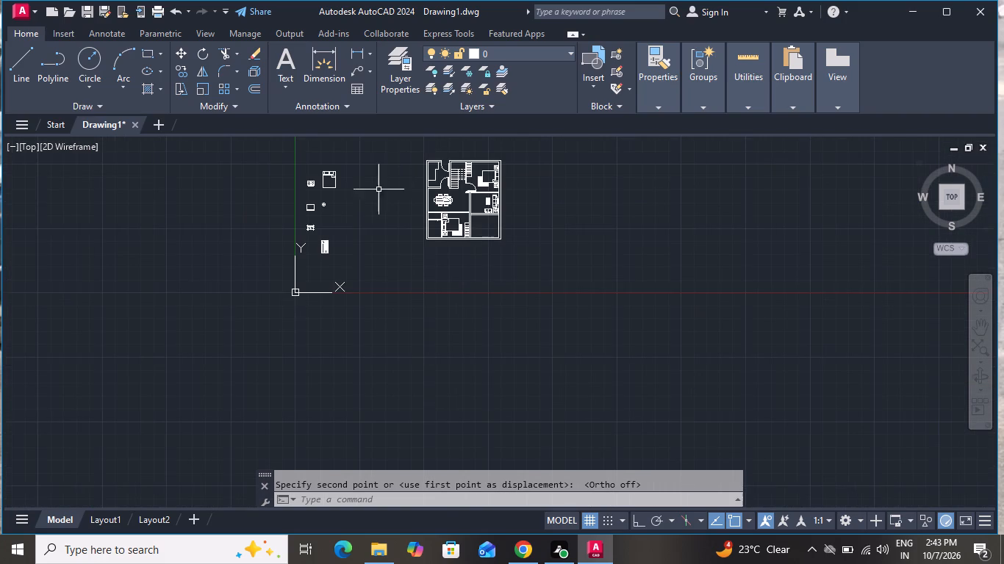
scroll(303, 213, up, 5)
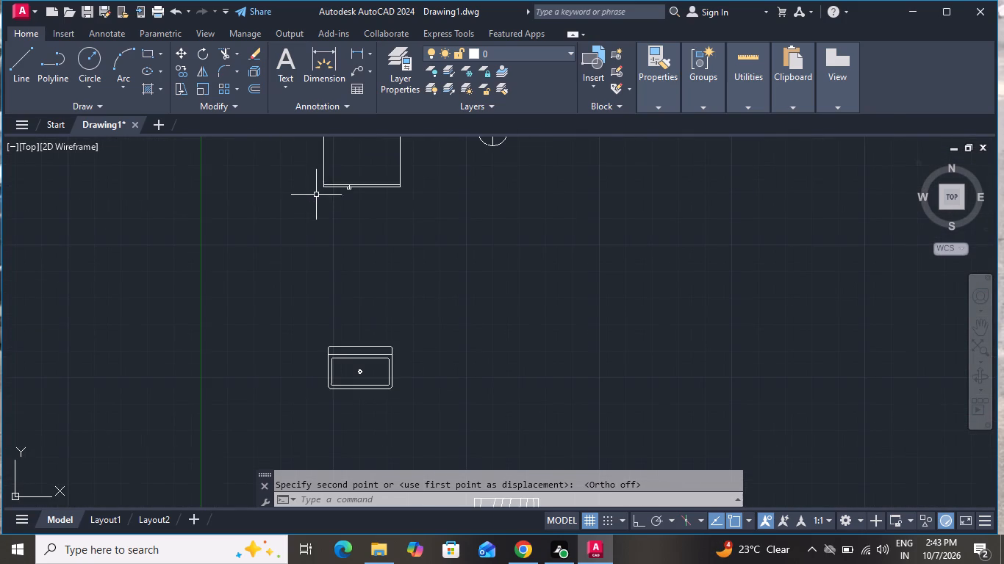
click(324, 183)
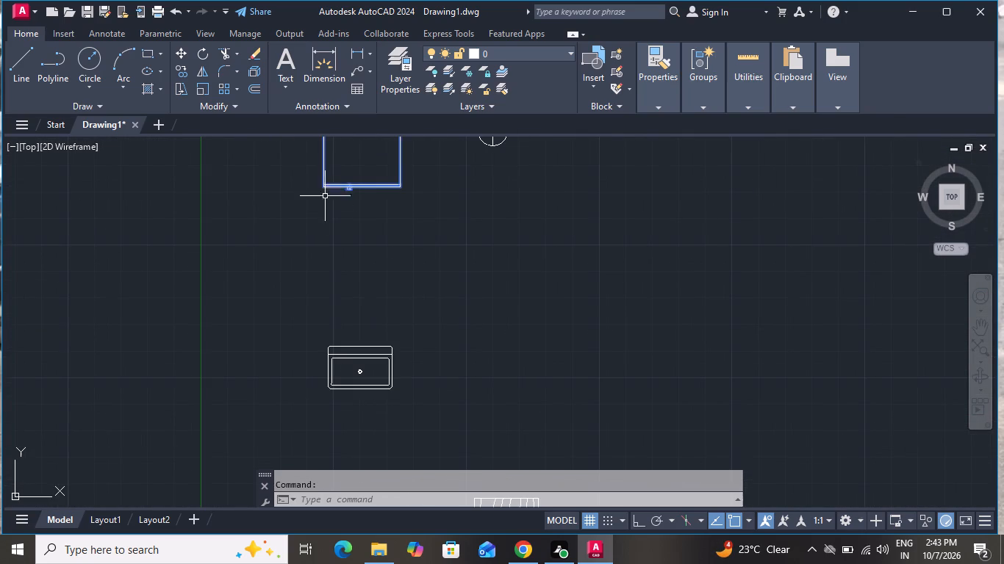
scroll(326, 211, down, 2)
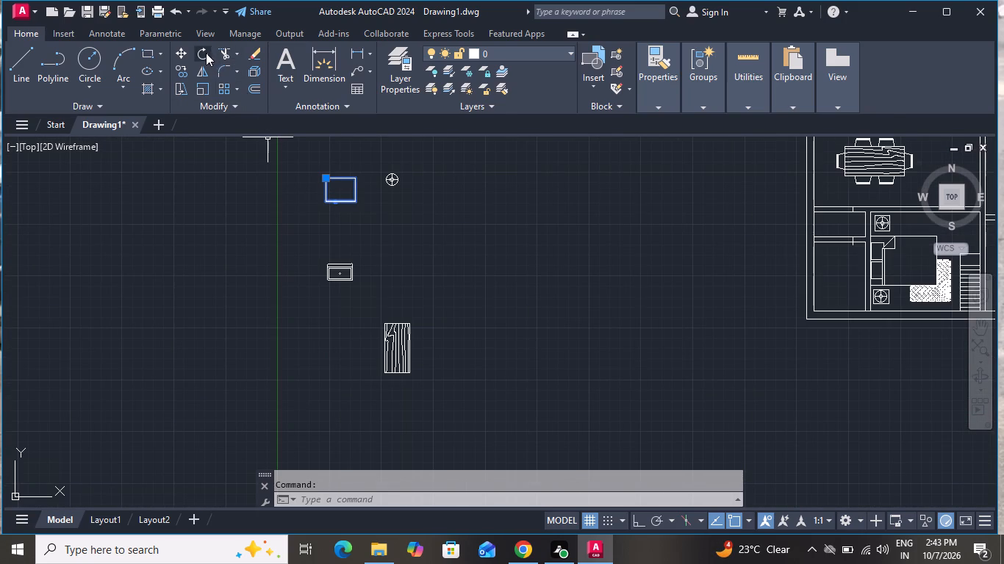
click(206, 52)
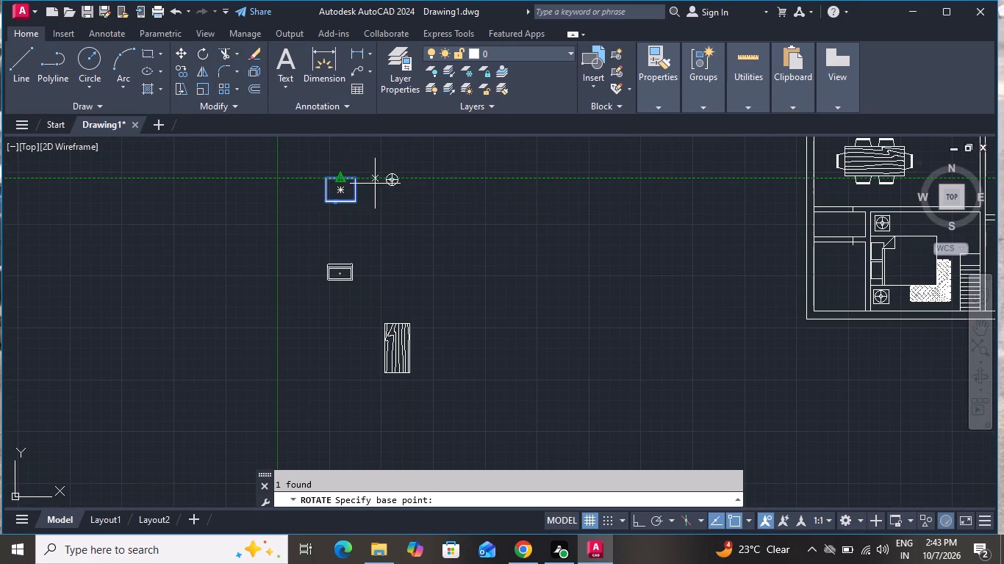
click(360, 175)
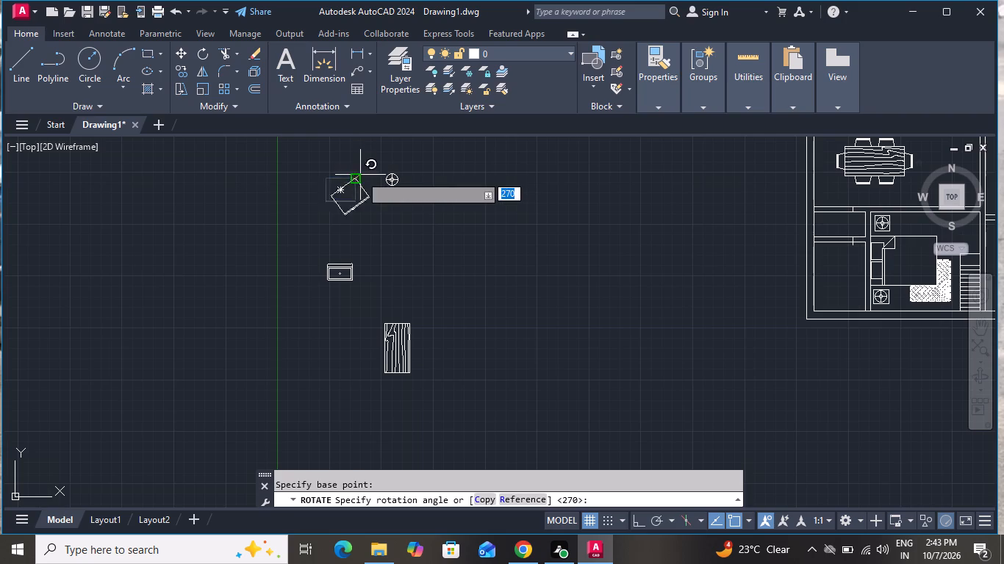
click(354, 140)
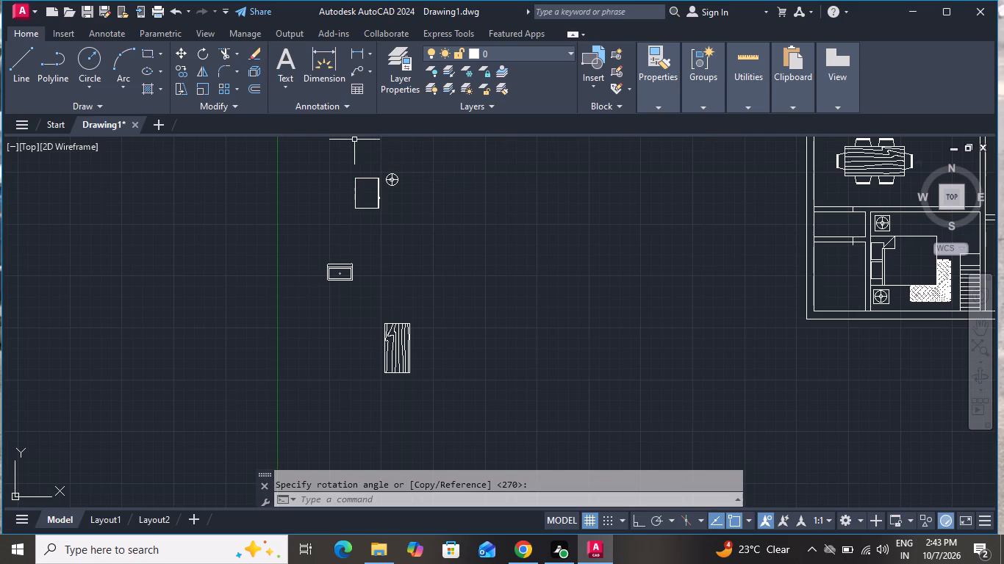
Move the rotated refrigerator block by its upper-left corner into the kitchen, where the counter's lower edge meets the west wall.
scroll(354, 140, up, 2)
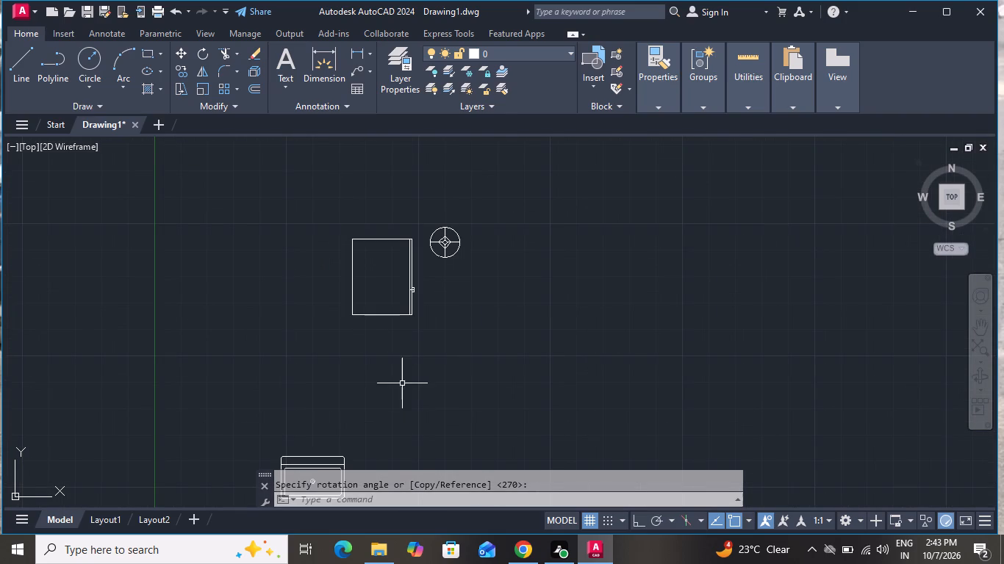
scroll(385, 301, up, 1)
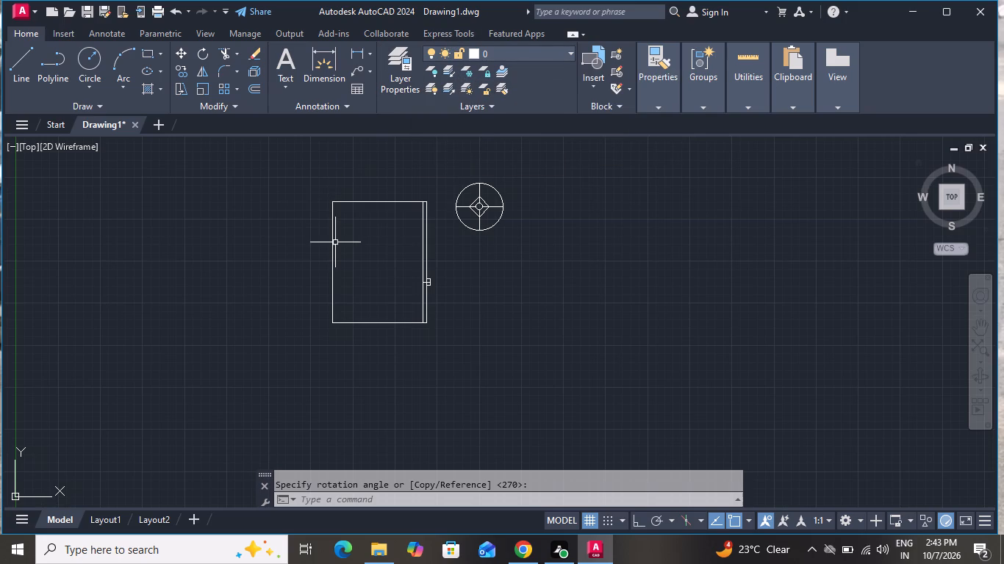
scroll(341, 209, up, 1)
scroll(341, 209, down, 4)
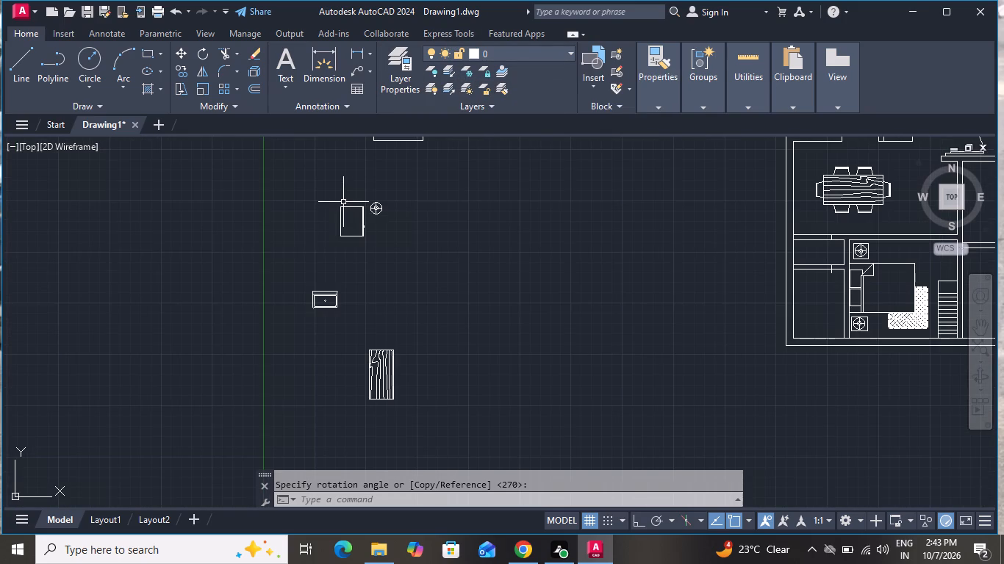
click(344, 202)
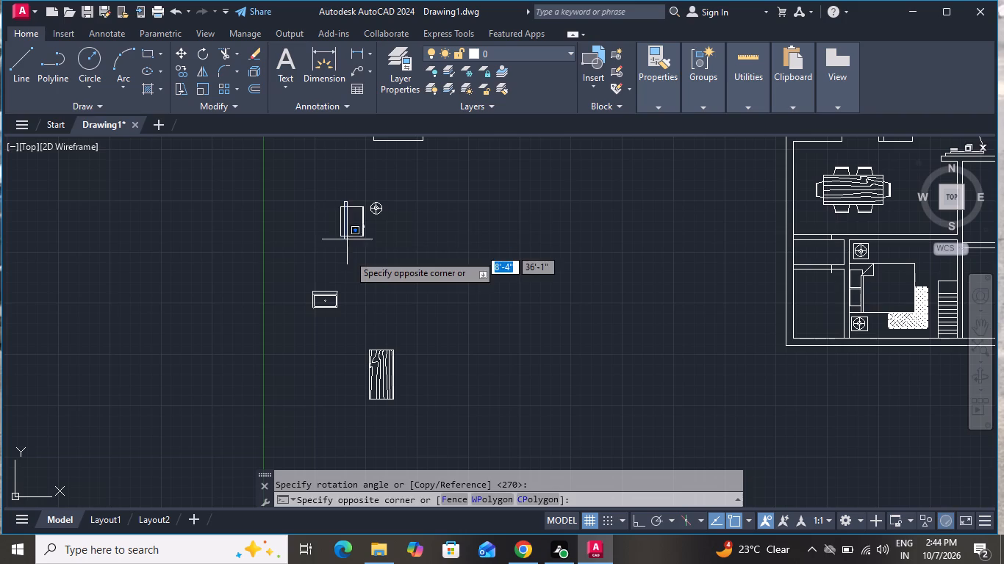
click(348, 254)
click(379, 232)
click(345, 242)
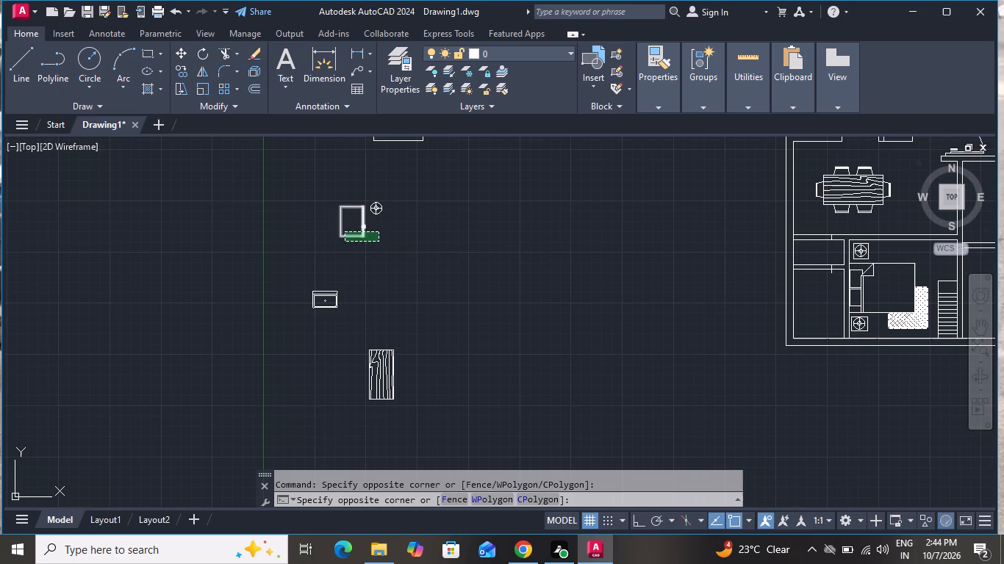
click(174, 51)
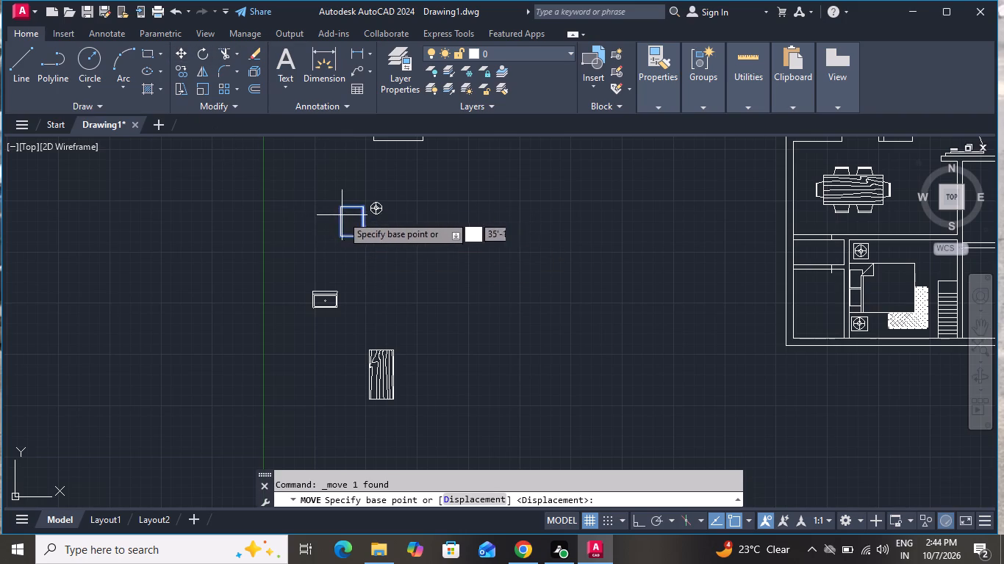
click(340, 207)
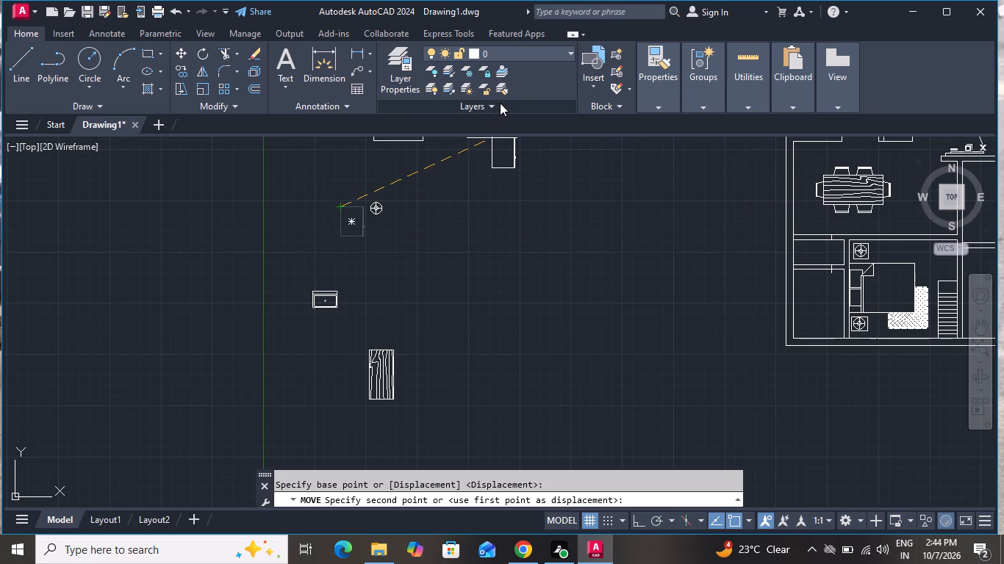
scroll(501, 82, up, 1)
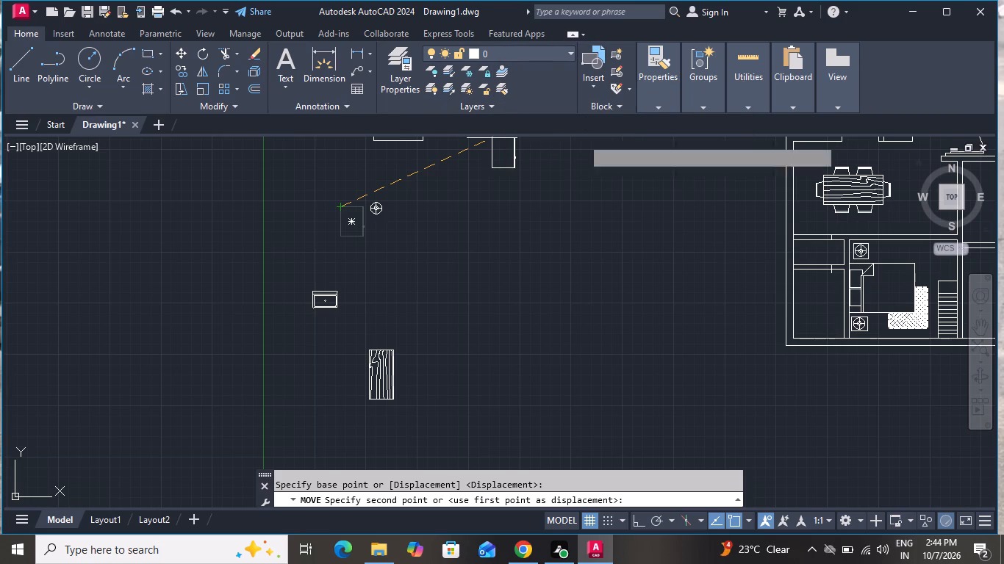
scroll(679, 258, down, 2)
scroll(675, 261, up, 1)
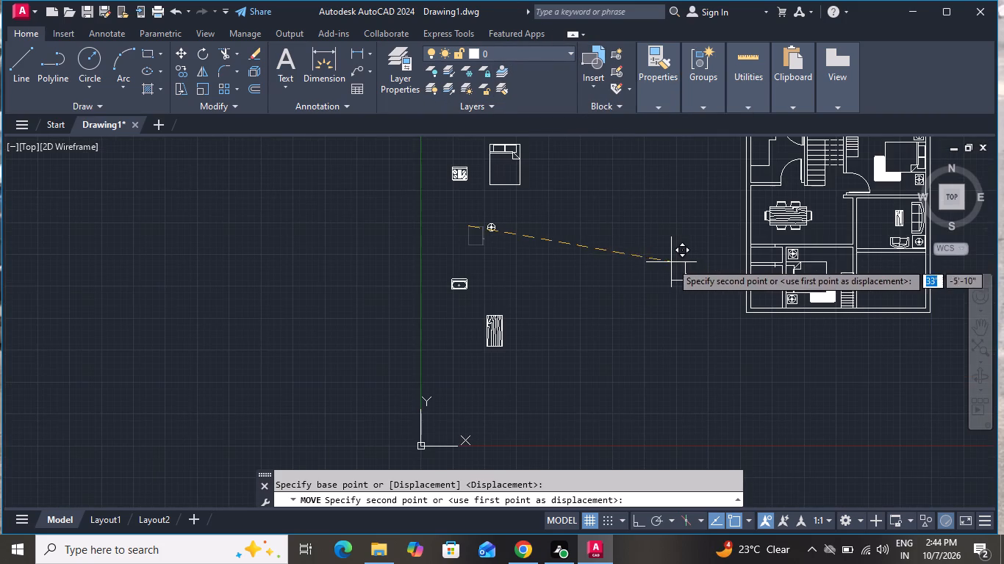
scroll(686, 245, down, 1)
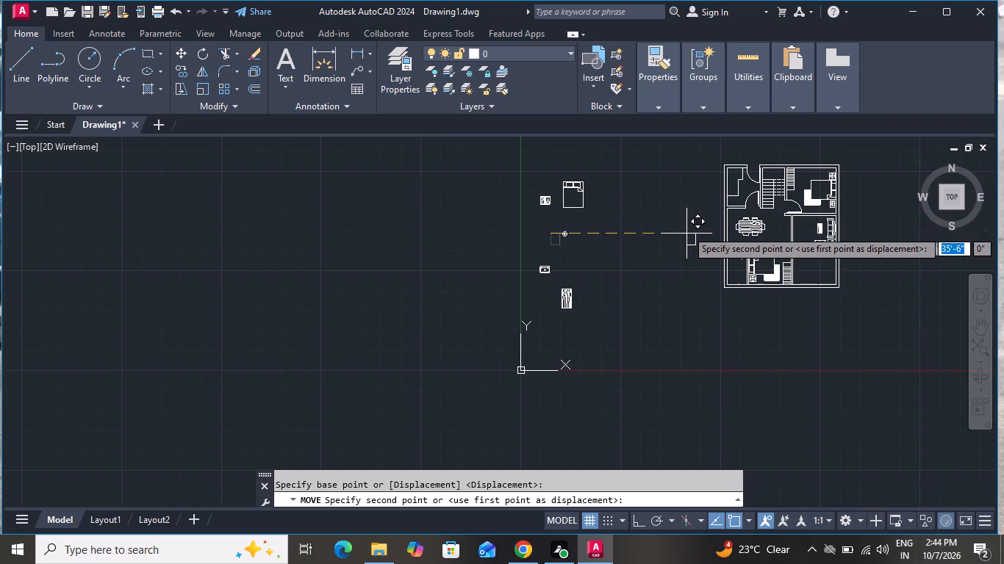
scroll(682, 217, up, 2)
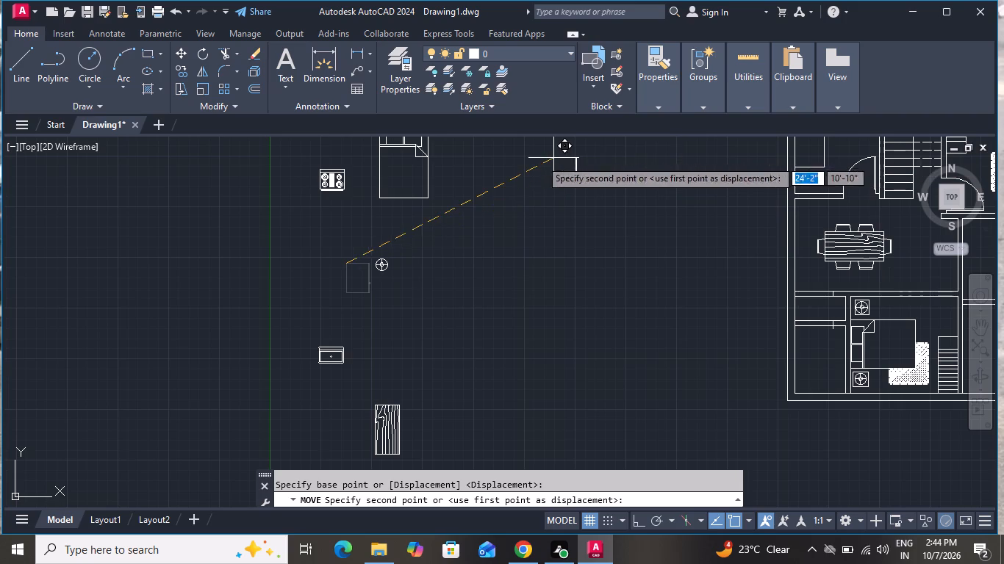
scroll(467, 308, up, 1)
scroll(503, 314, down, 2)
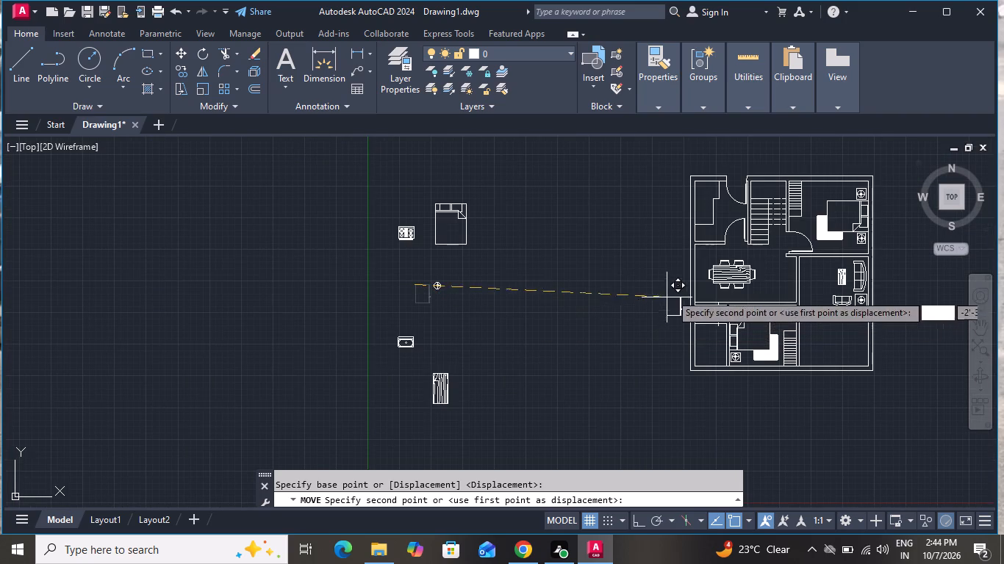
scroll(707, 246, up, 2)
scroll(709, 244, down, 1)
scroll(690, 220, up, 4)
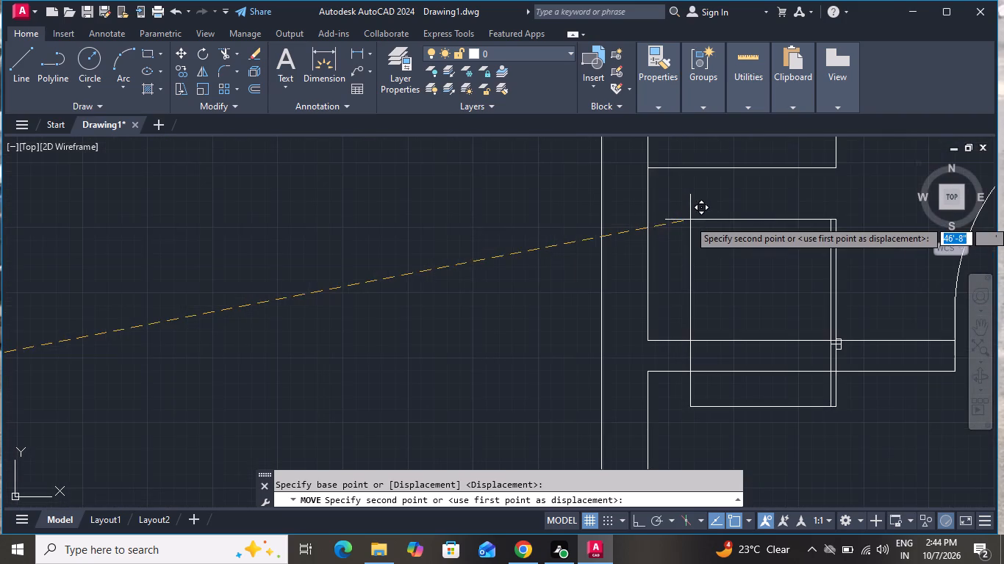
click(650, 168)
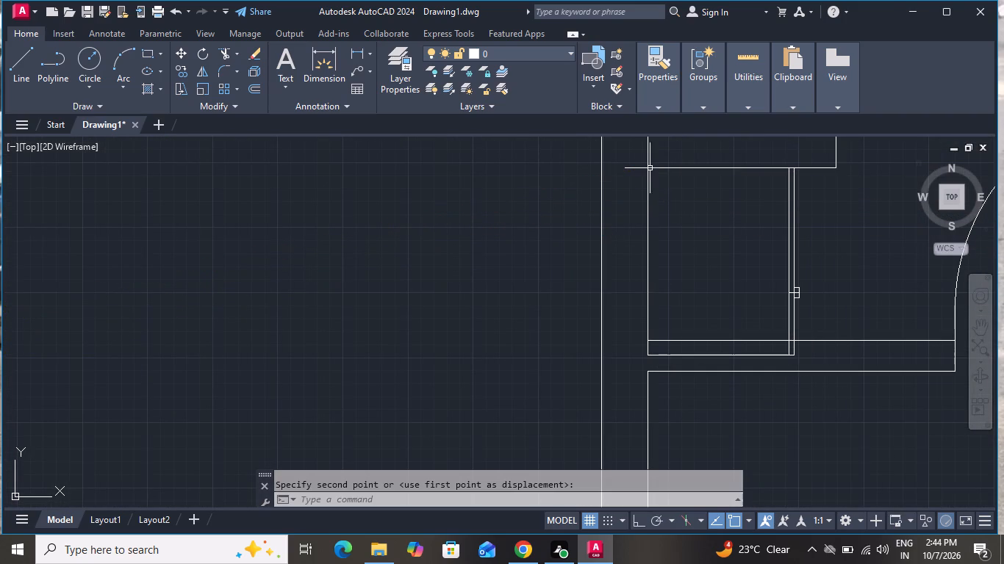
Scale the refrigerator block down about its centre to about half size so it fits within the kitchen walls.
click(787, 220)
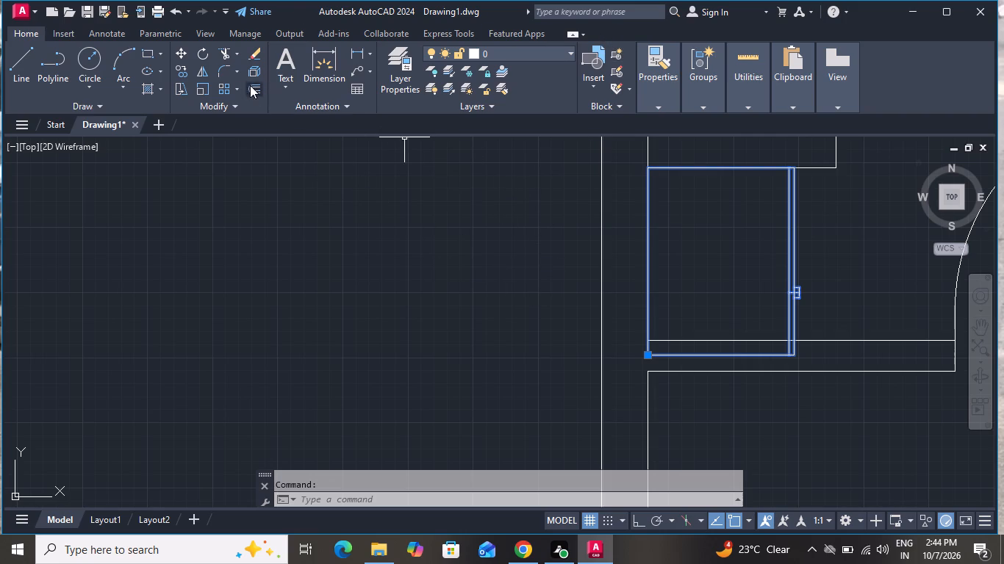
click(198, 86)
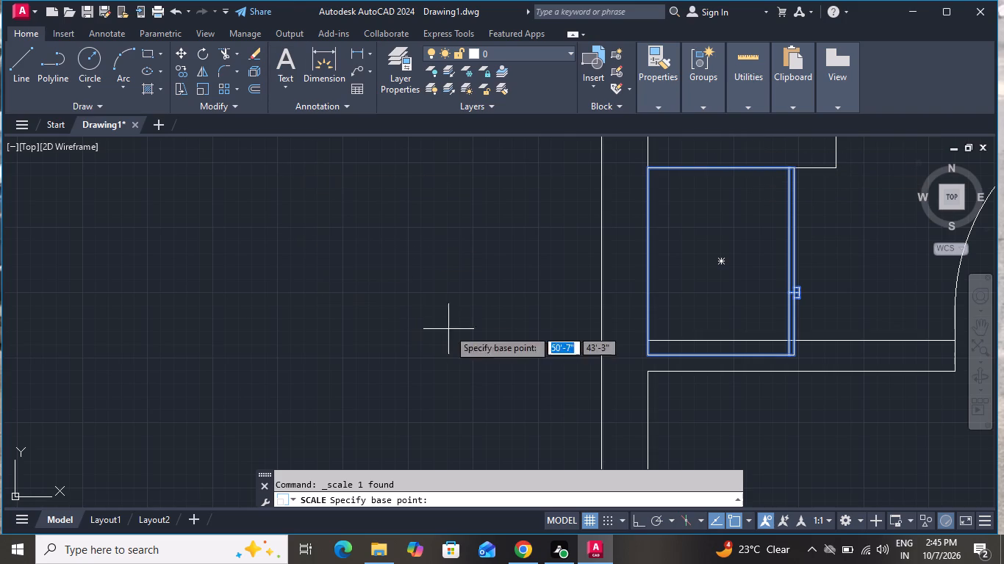
click(725, 264)
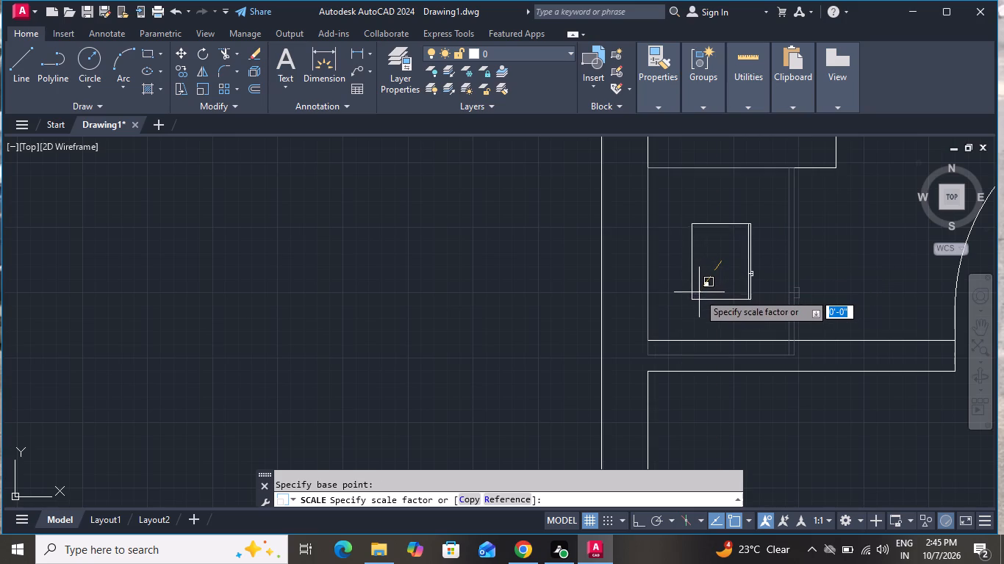
click(694, 300)
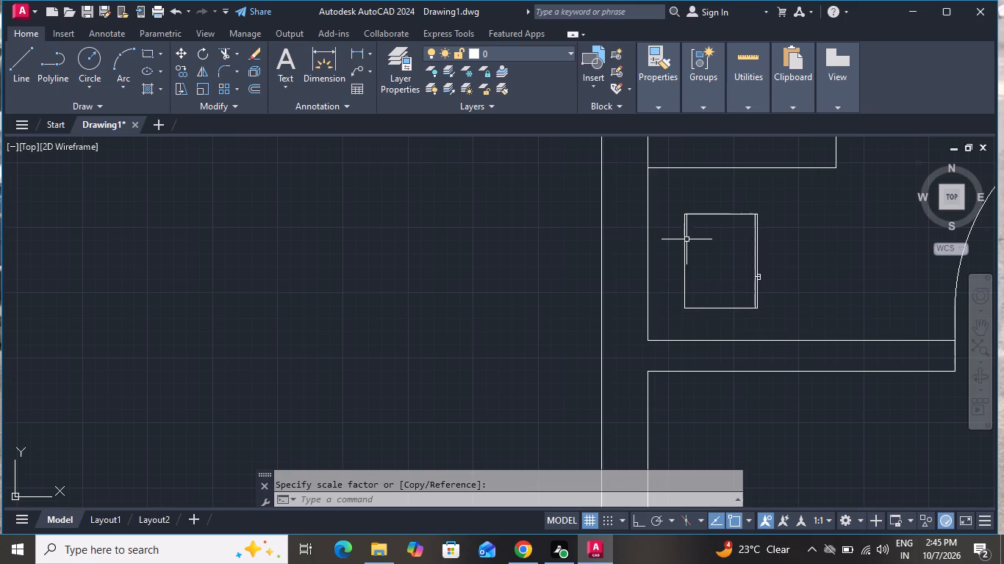
Examine the refrigerator's size and fit in the kitchen, along with the dining area and lower bedroom layout.
scroll(617, 235, down, 1)
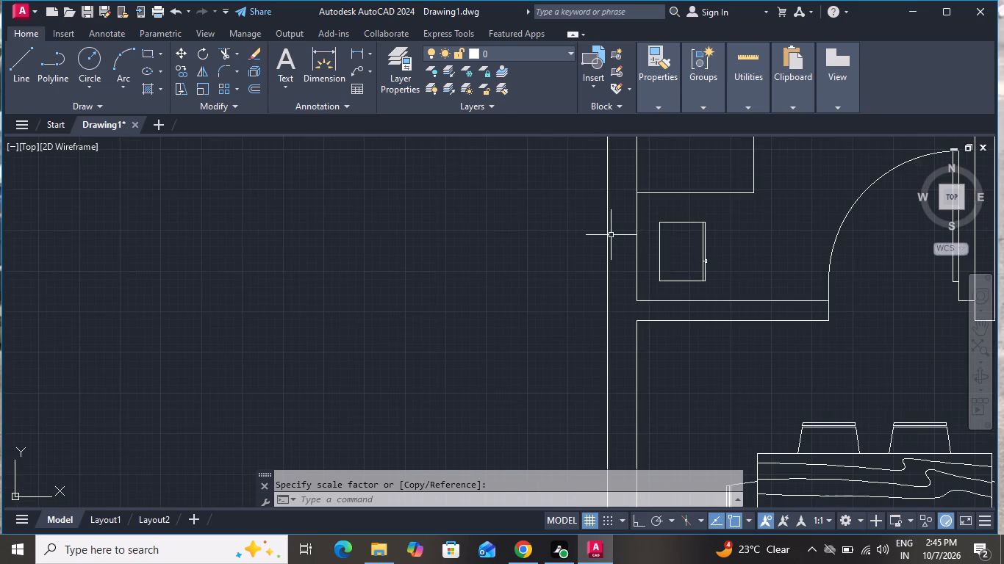
scroll(611, 235, down, 1)
scroll(611, 235, up, 1)
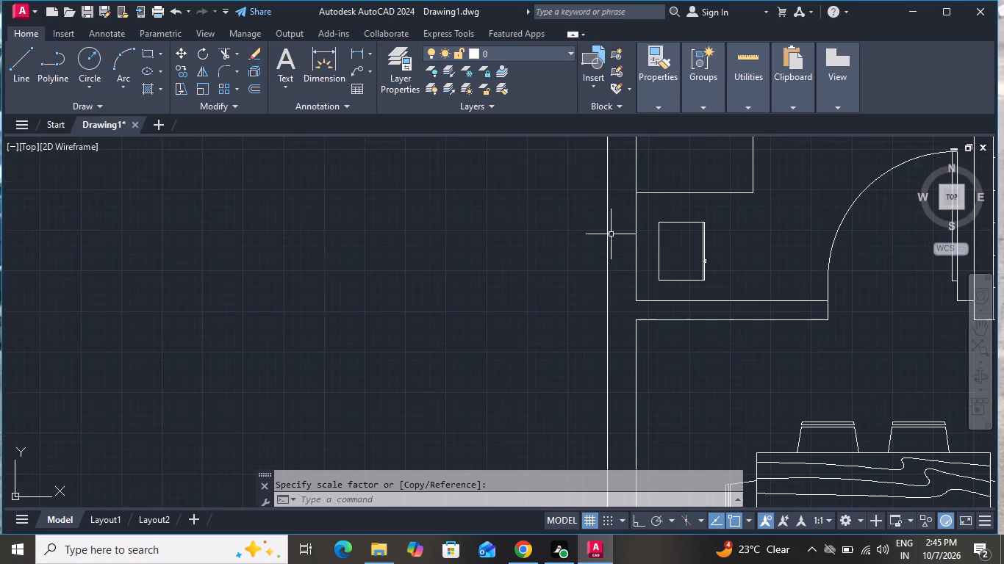
scroll(611, 232, up, 1)
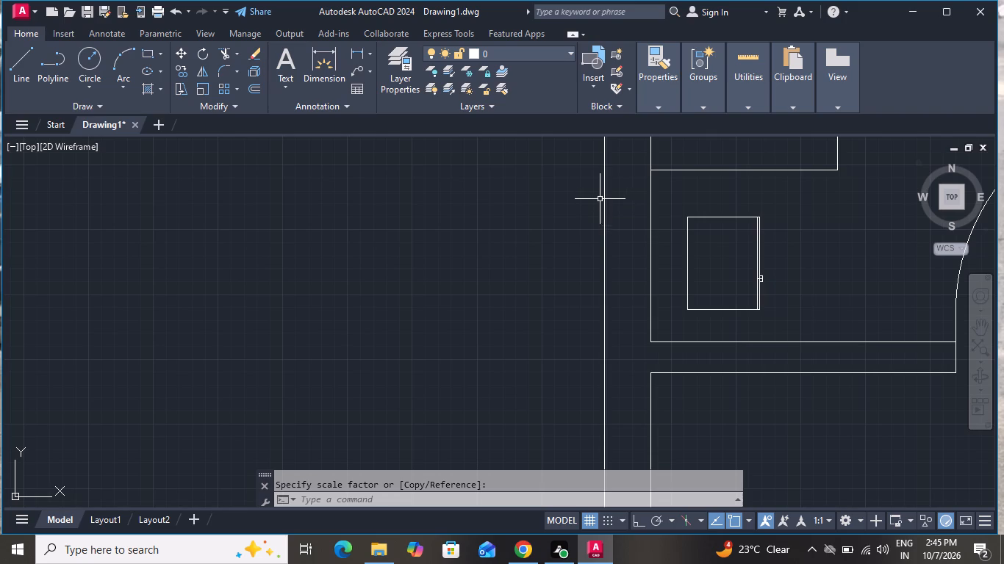
scroll(587, 199, down, 4)
scroll(587, 199, up, 2)
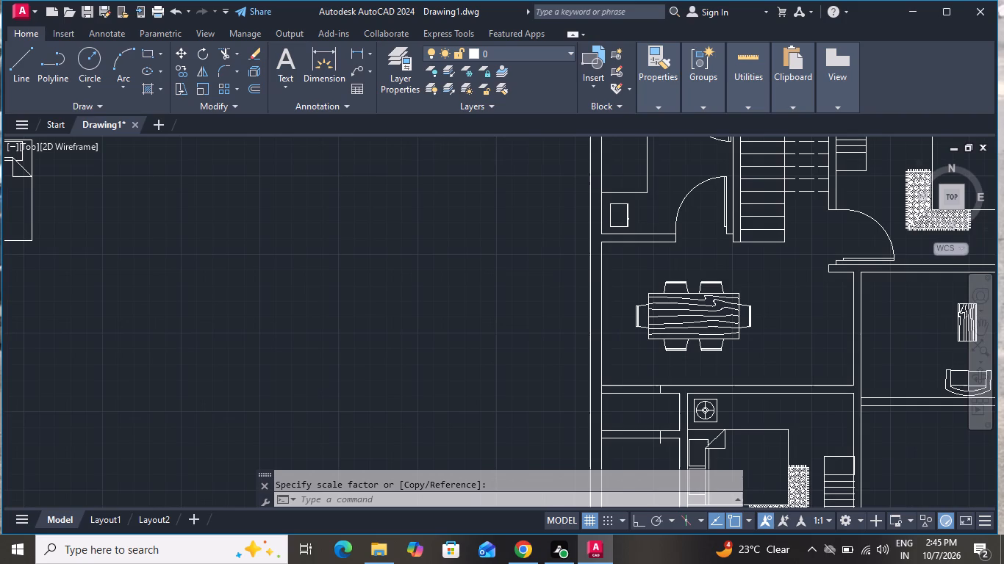
scroll(587, 199, up, 2)
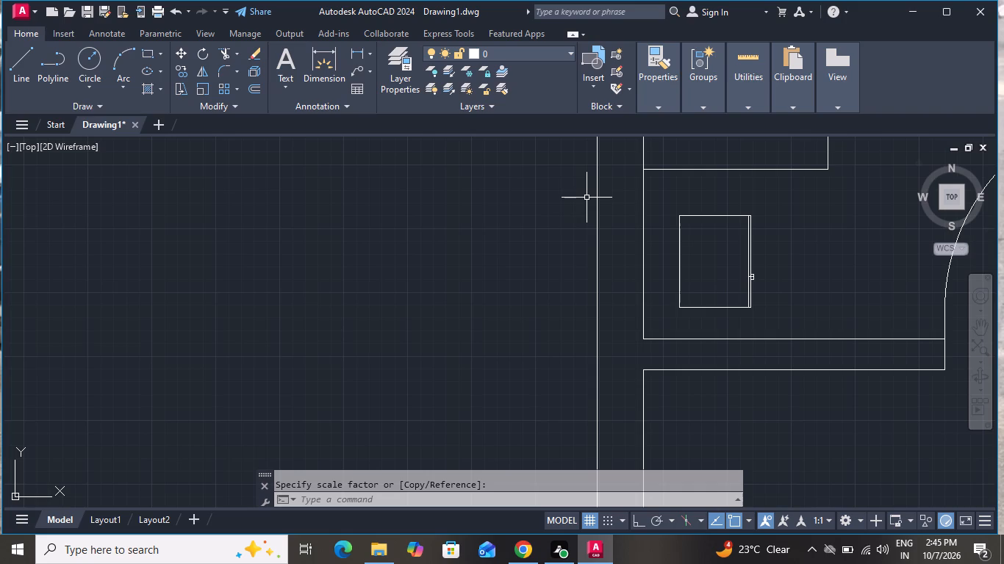
scroll(587, 198, down, 2)
scroll(587, 198, up, 1)
scroll(587, 198, down, 4)
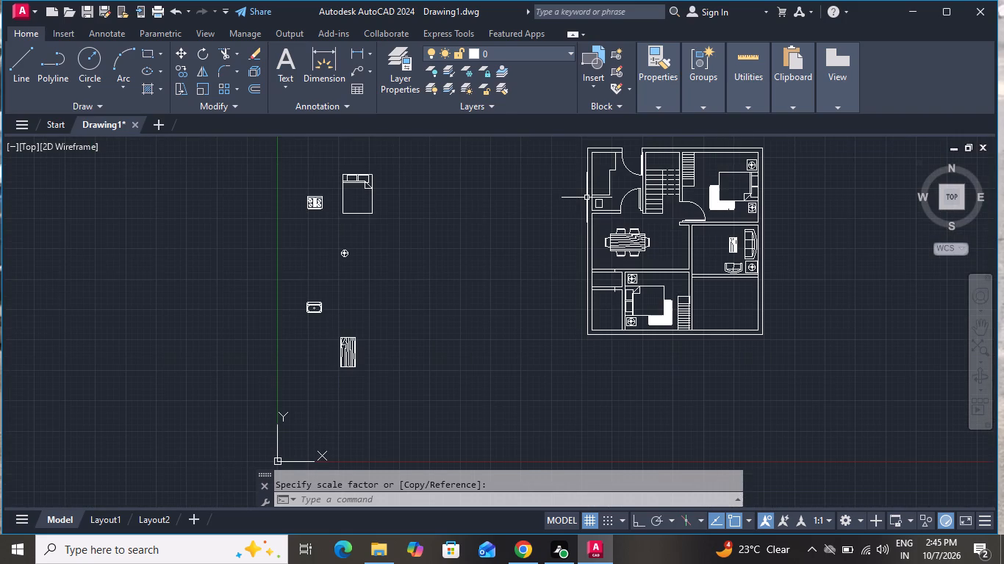
scroll(644, 257, up, 2)
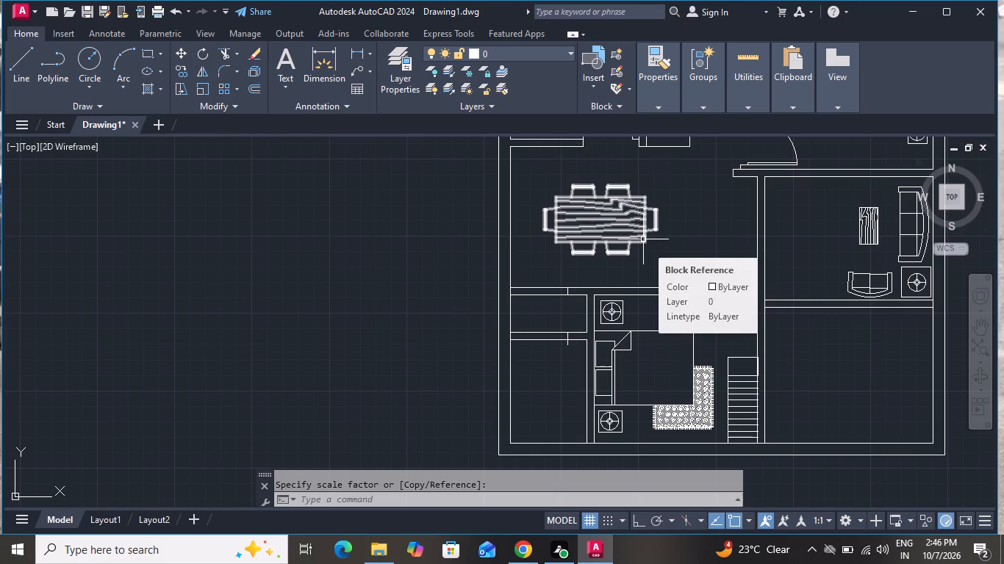
scroll(631, 225, up, 1)
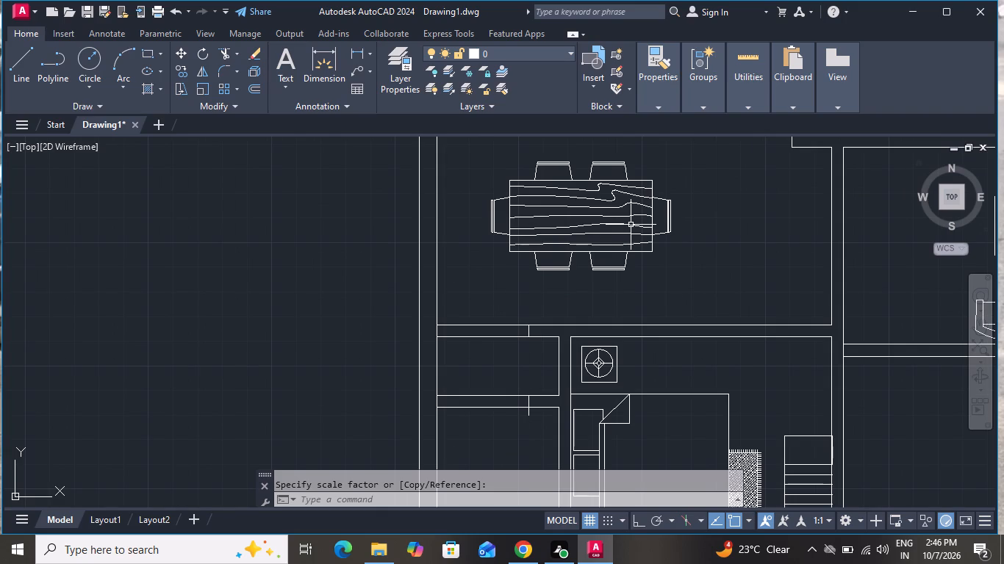
scroll(631, 225, up, 1)
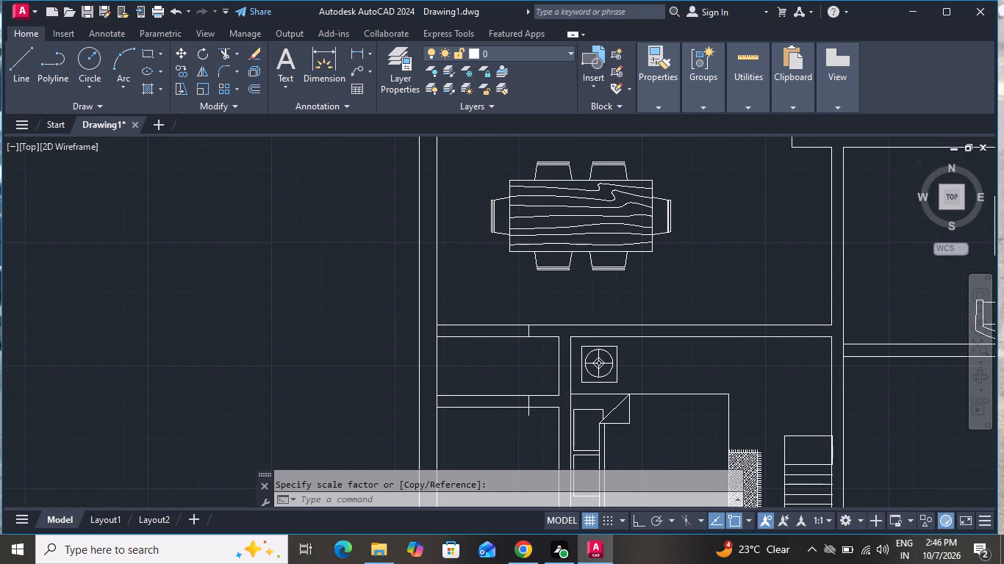
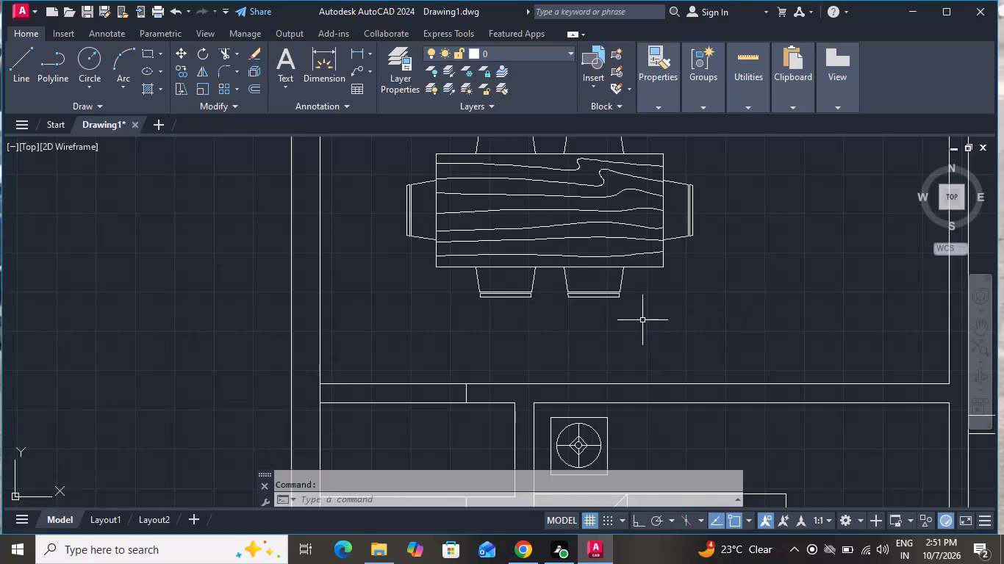
Review the dining area, lower bedroom and overall house plan together with the spare furniture blocks west of it.
scroll(595, 168, down, 1)
scroll(589, 179, up, 2)
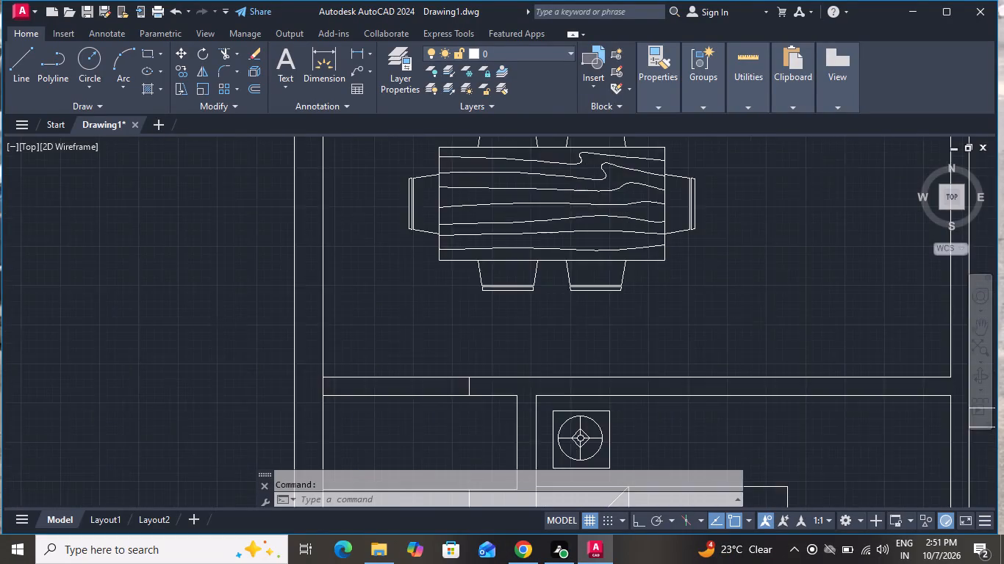
scroll(582, 196, down, 2)
scroll(581, 198, up, 1)
scroll(581, 198, down, 1)
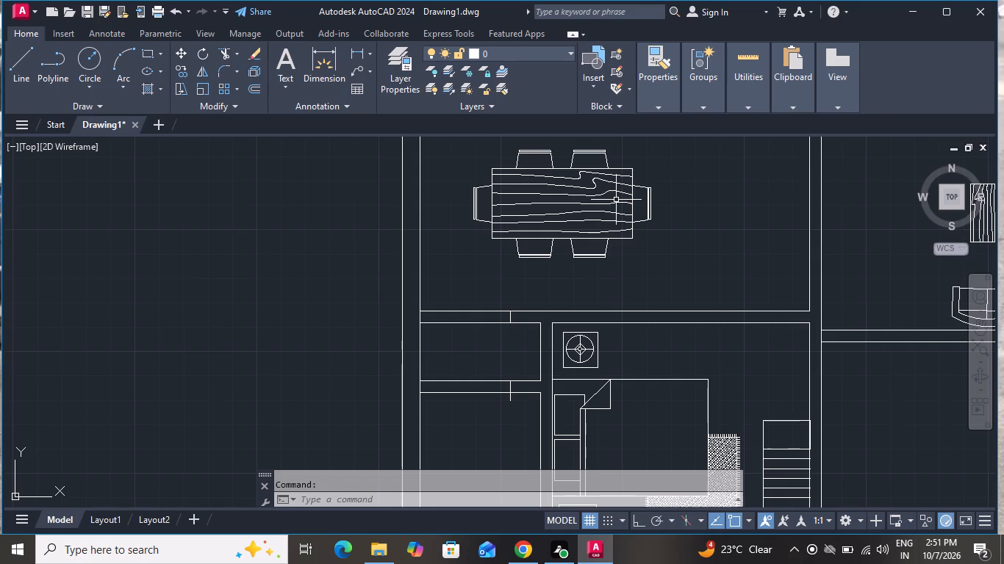
scroll(619, 200, down, 3)
scroll(674, 160, down, 1)
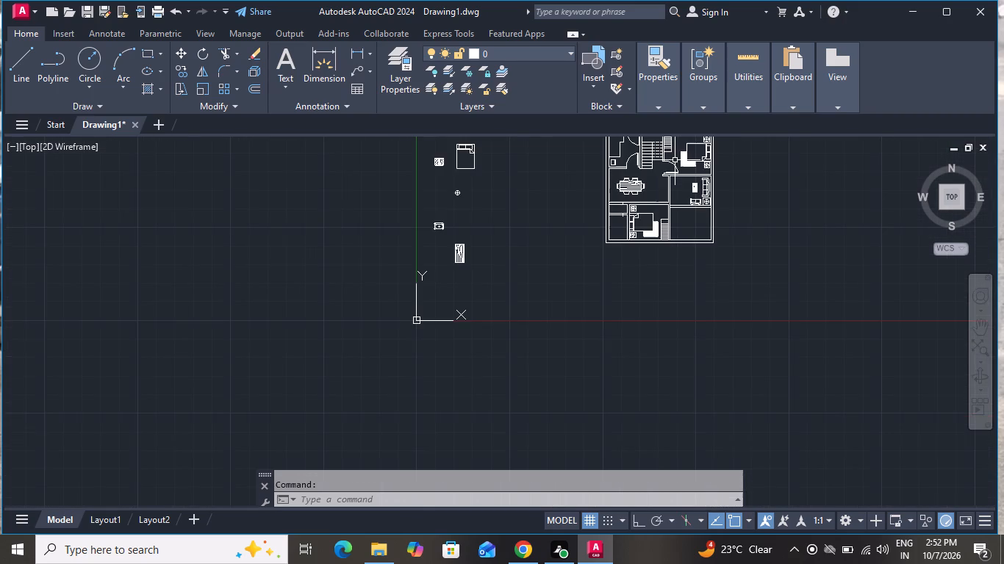
scroll(681, 161, down, 2)
scroll(692, 142, up, 2)
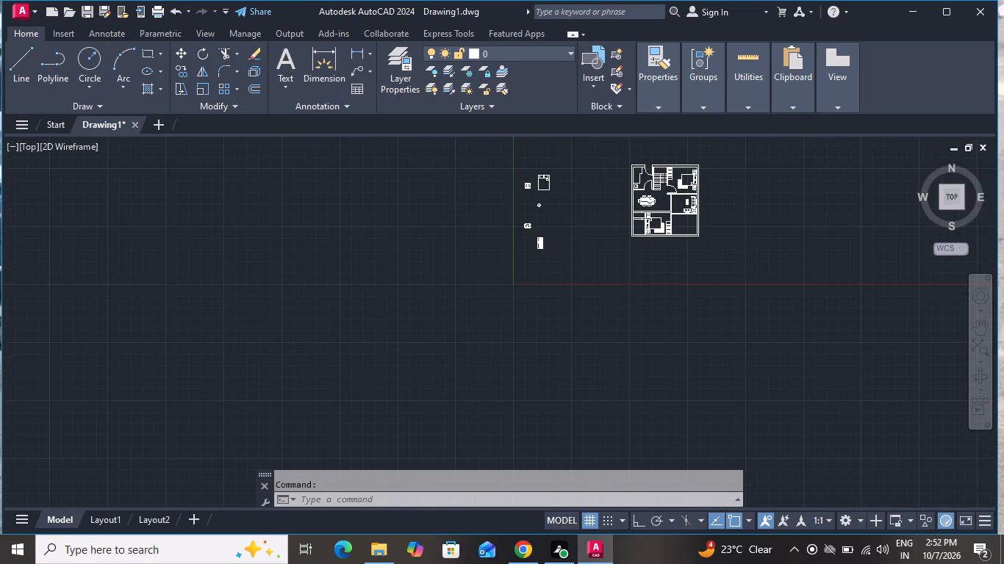
scroll(695, 177, up, 2)
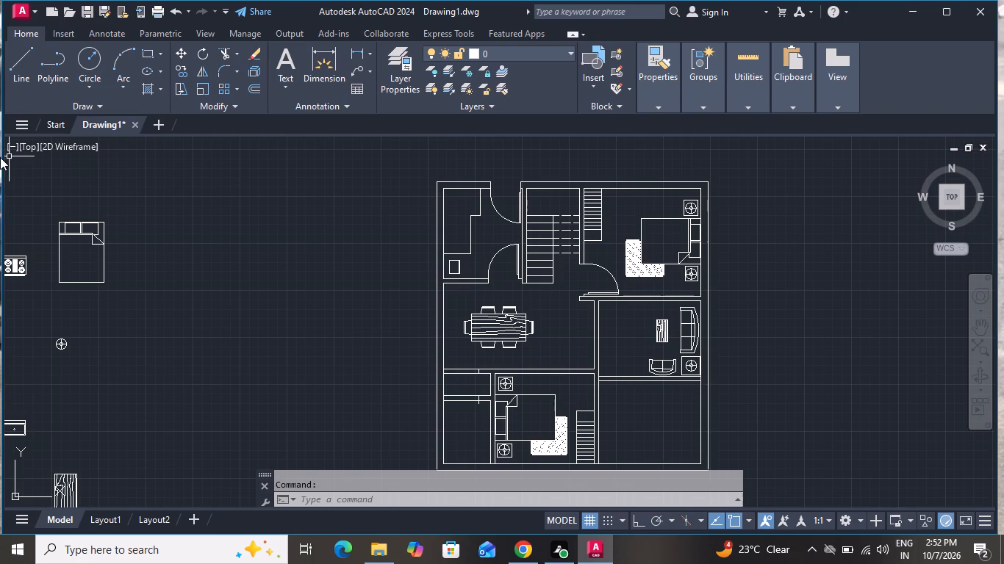
Rotate the sink block west of the house 90 degrees counterclockwise about its upper-right corner, with Ortho on only for the rotation.
scroll(49, 337, up, 1)
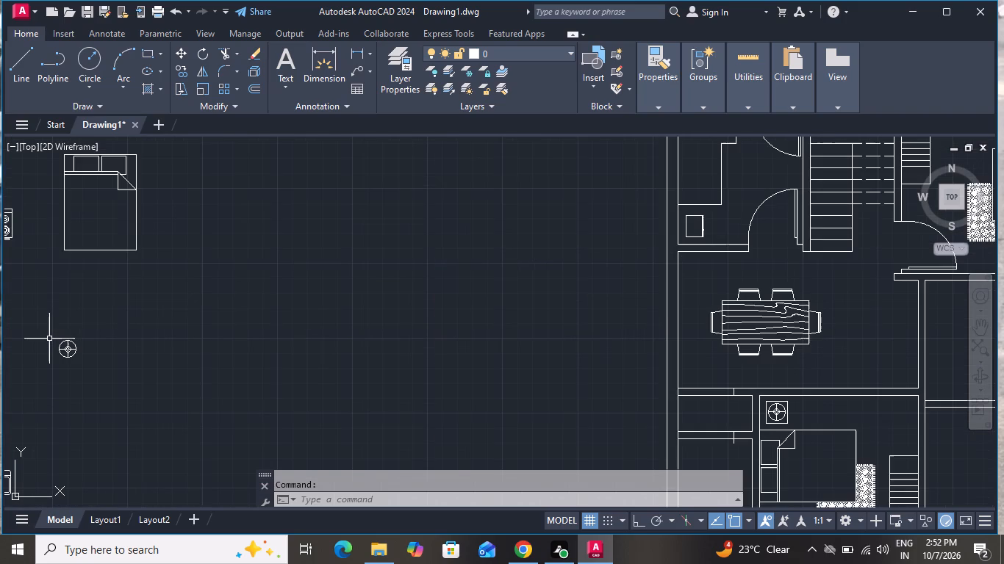
scroll(49, 339, down, 4)
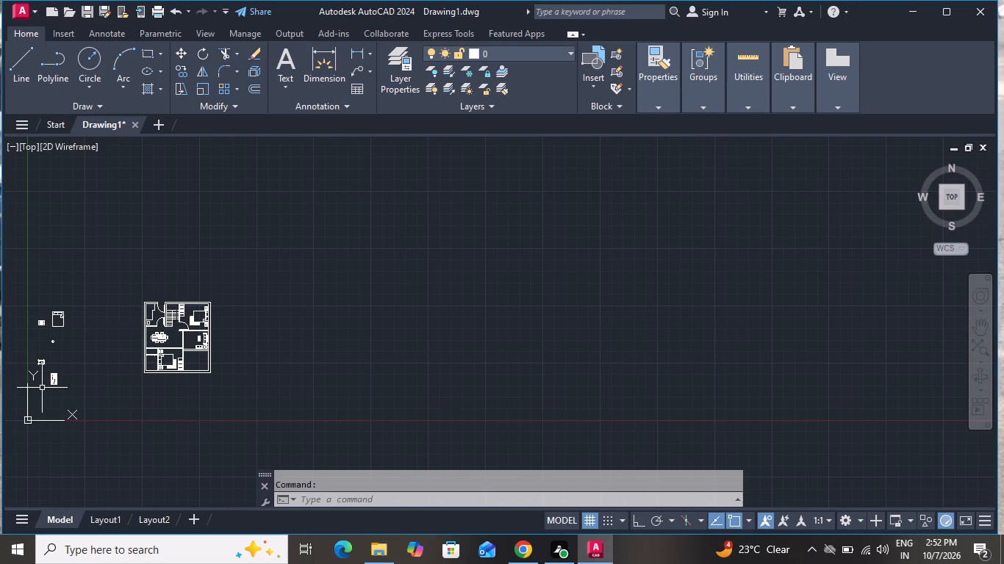
scroll(41, 388, up, 6)
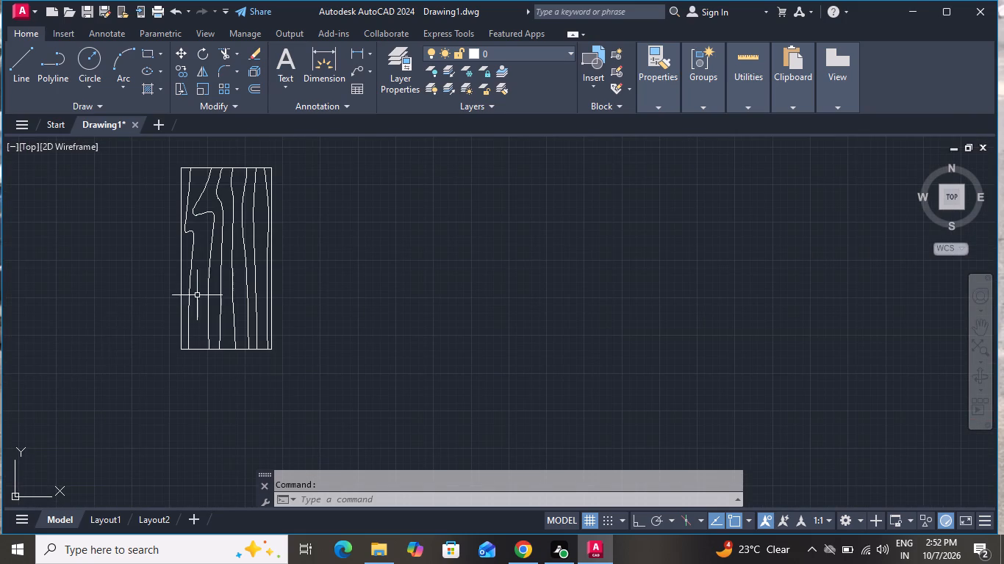
scroll(202, 372, down, 2)
scroll(202, 375, up, 1)
scroll(202, 375, down, 3)
scroll(178, 308, up, 2)
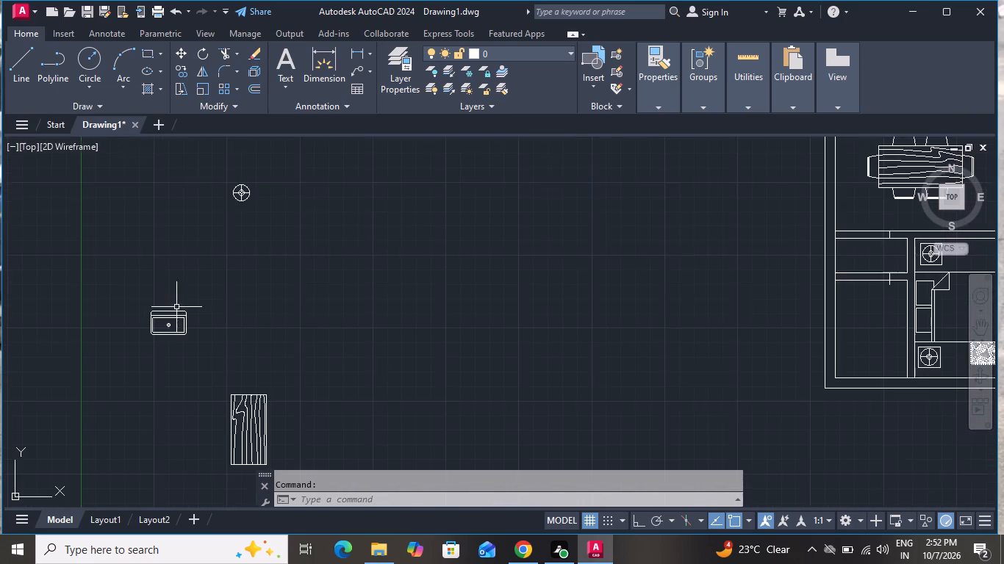
scroll(170, 305, up, 1)
scroll(170, 305, down, 1)
scroll(168, 317, up, 1)
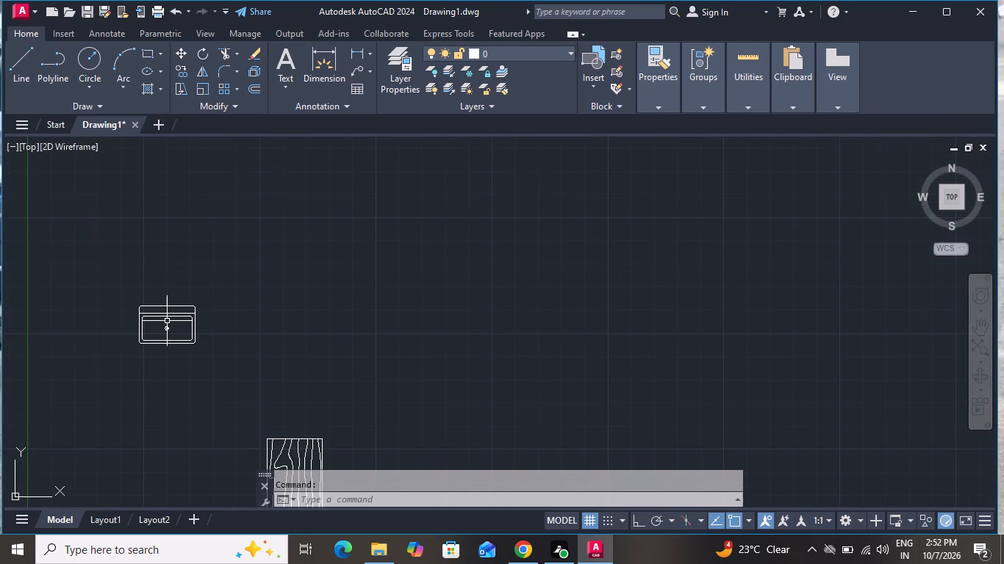
click(167, 316)
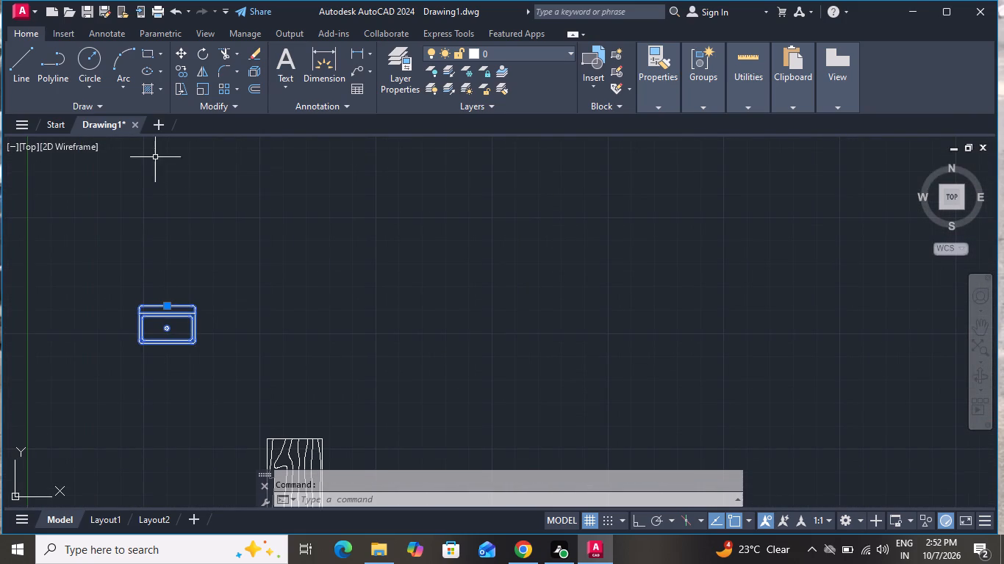
click(204, 51)
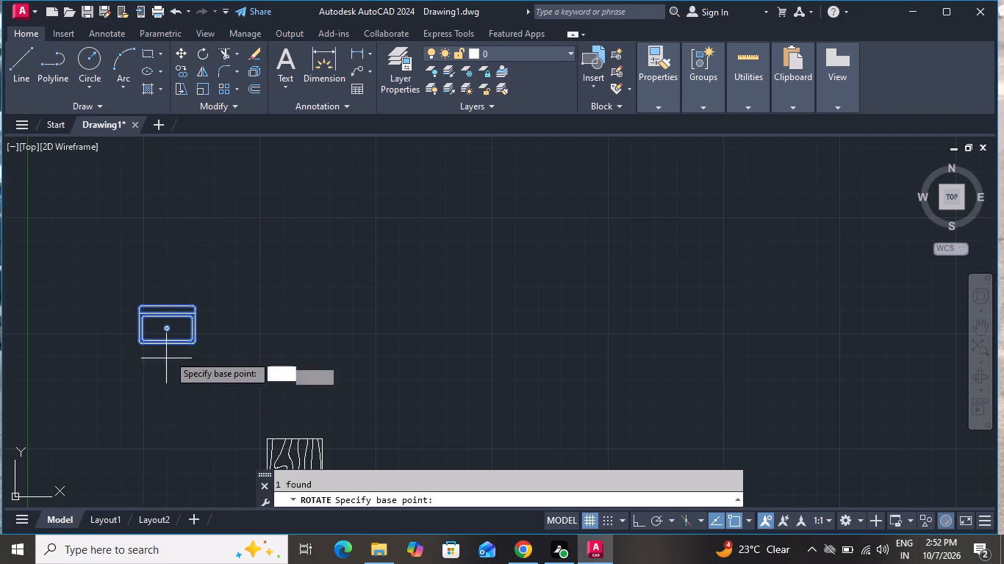
click(196, 305)
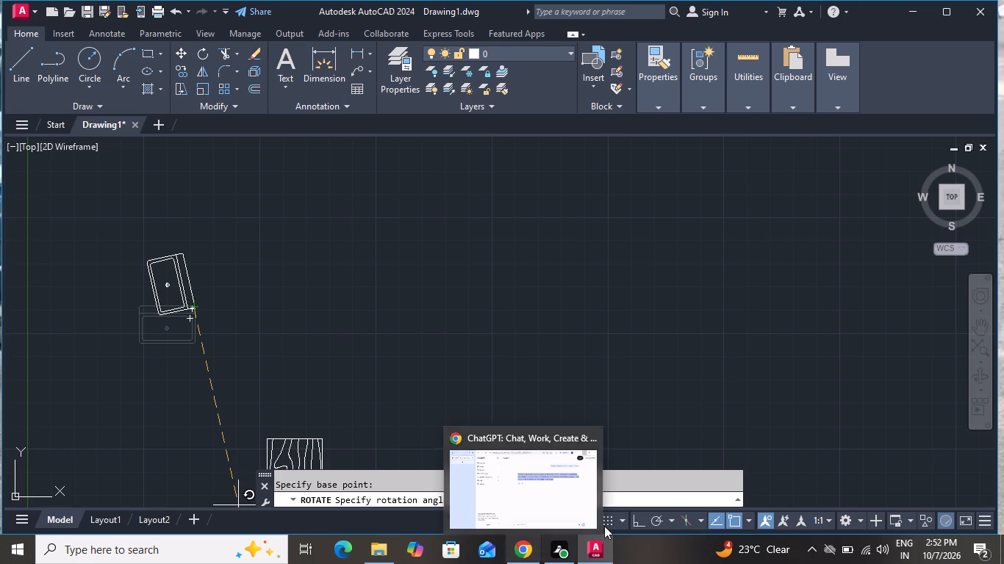
click(637, 517)
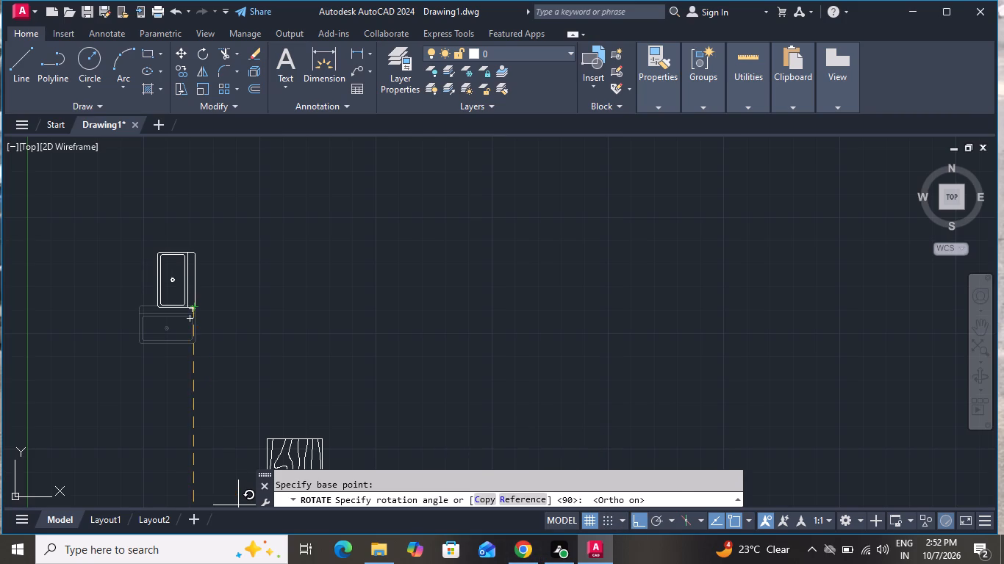
click(60, 165)
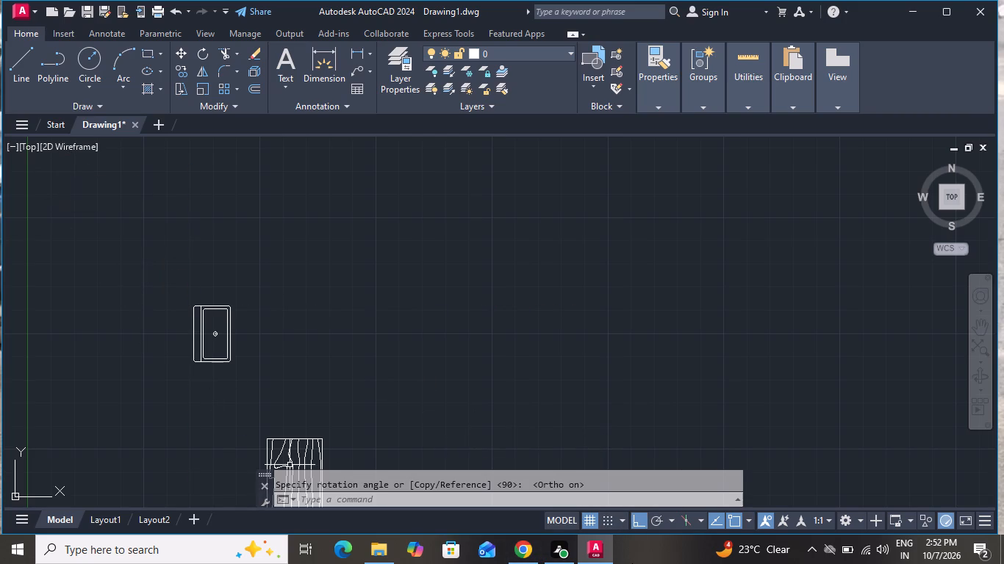
click(637, 524)
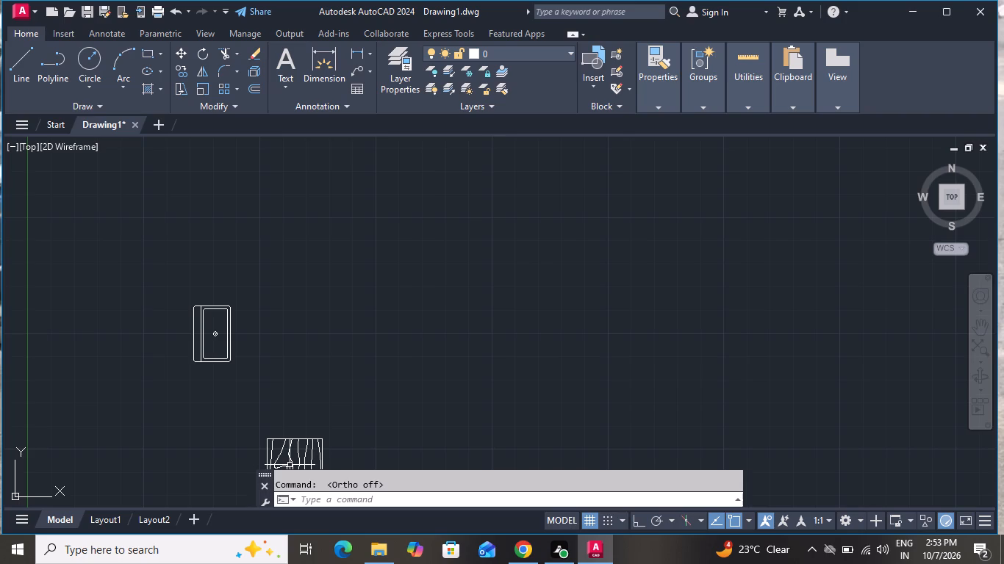
Move the rotated sink block by its lower-left corner to the lower-left inside corner of the small room west of the lower bedroom.
scroll(503, 503, down, 3)
click(293, 267)
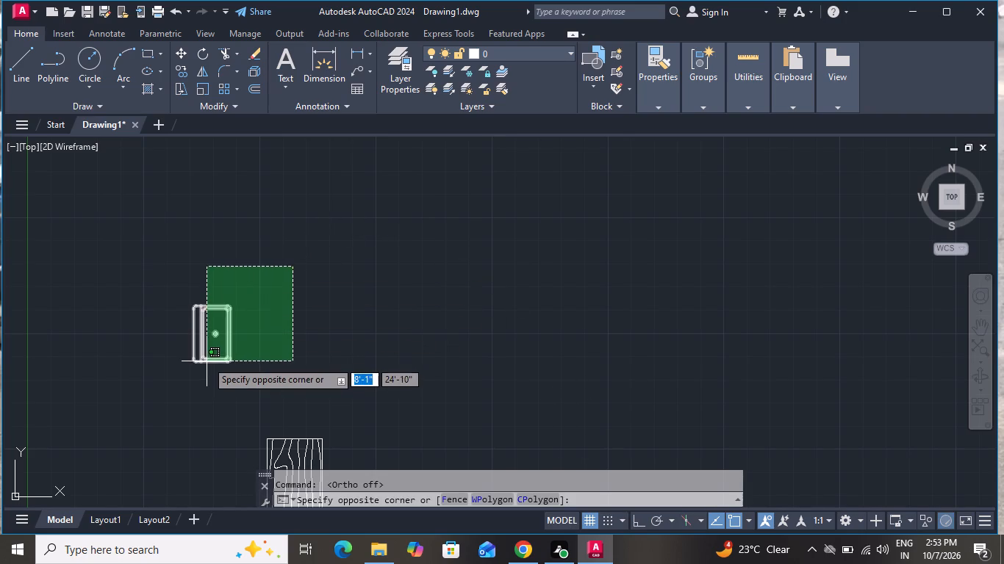
click(191, 370)
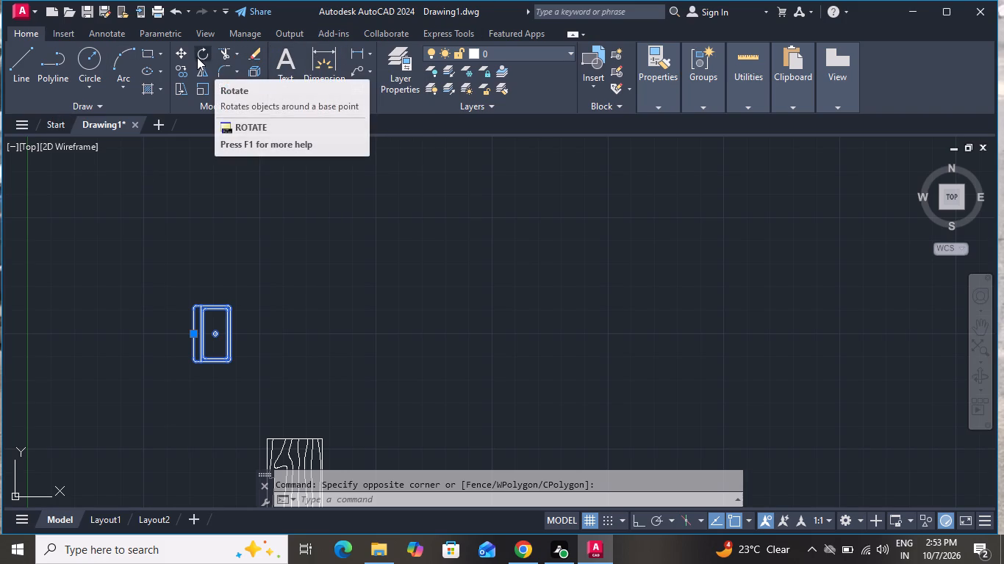
click(177, 54)
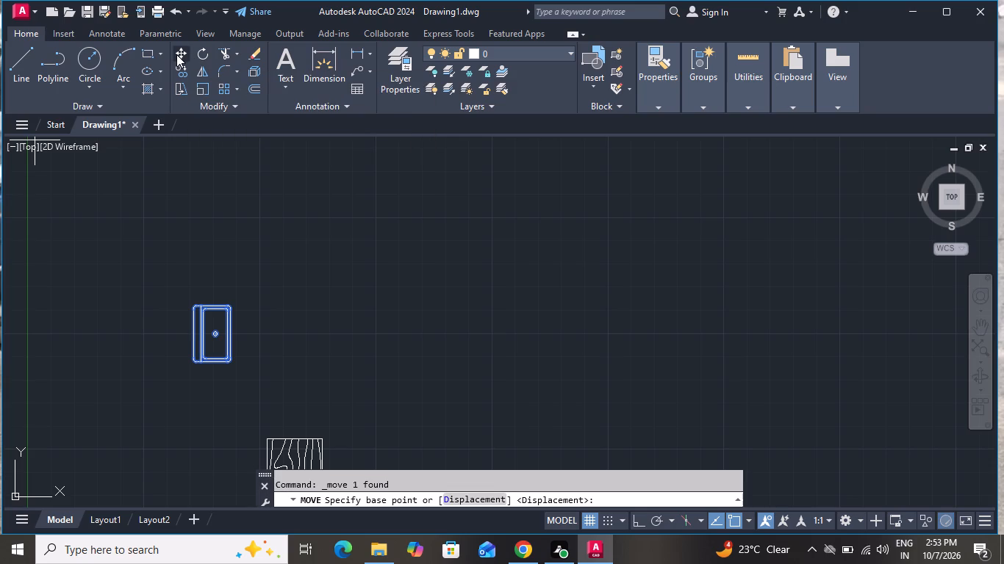
scroll(176, 89, down, 2)
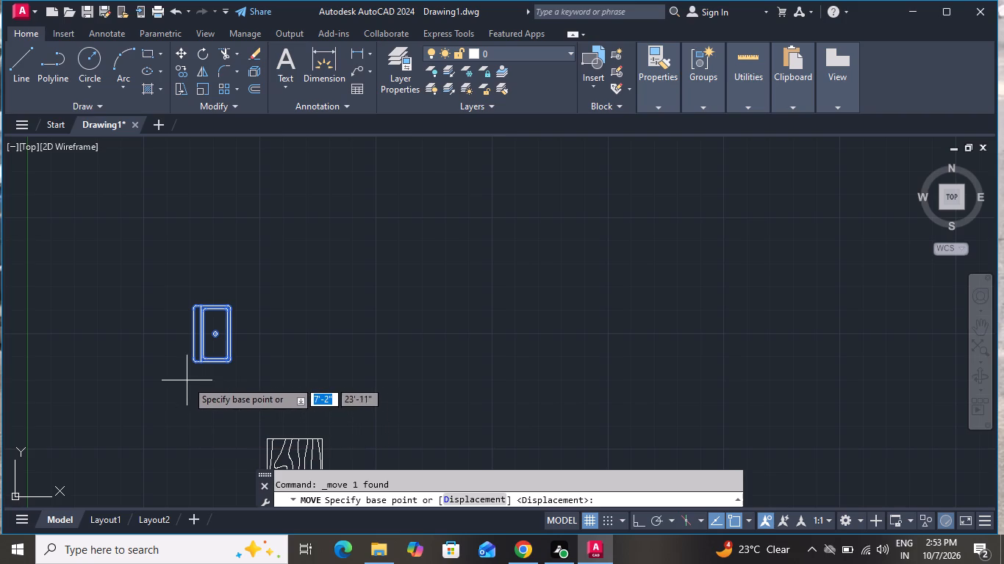
scroll(187, 380, up, 4)
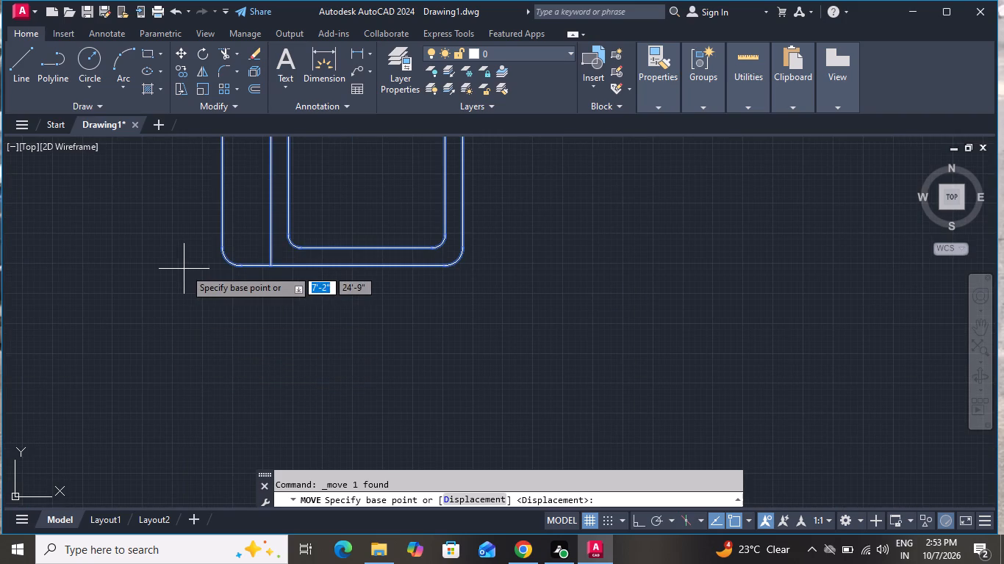
click(219, 253)
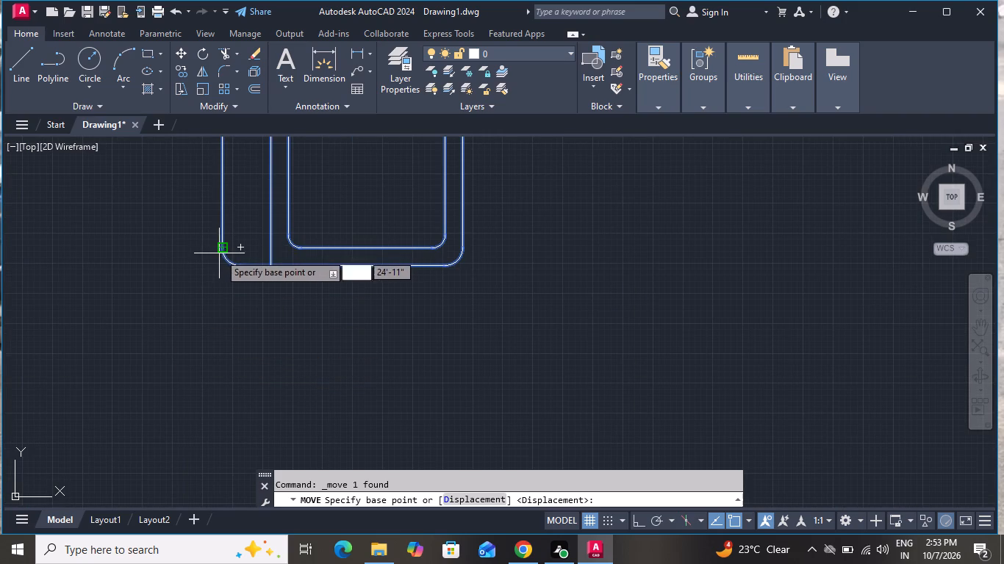
scroll(229, 324, up, 1)
scroll(230, 325, down, 7)
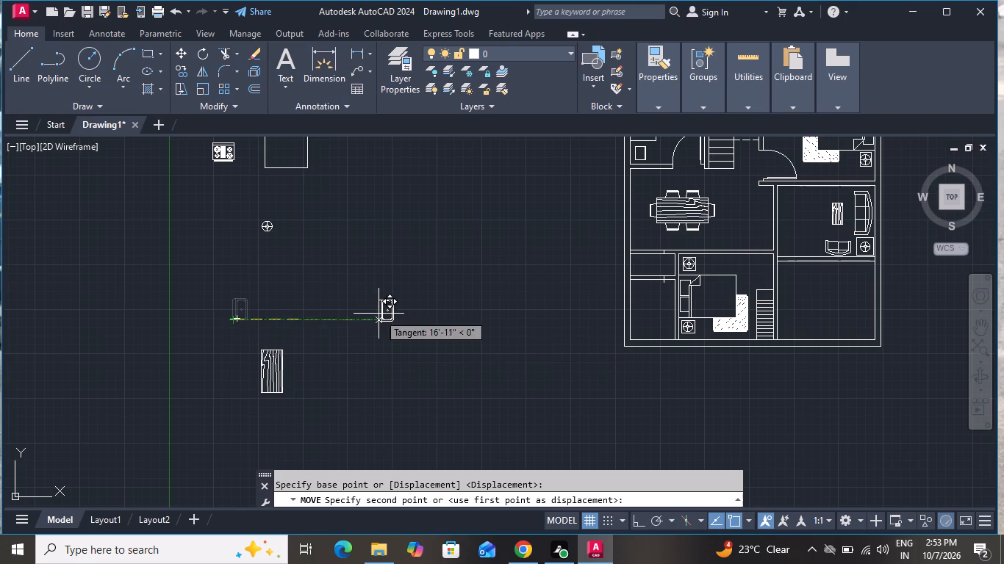
scroll(677, 291, up, 2)
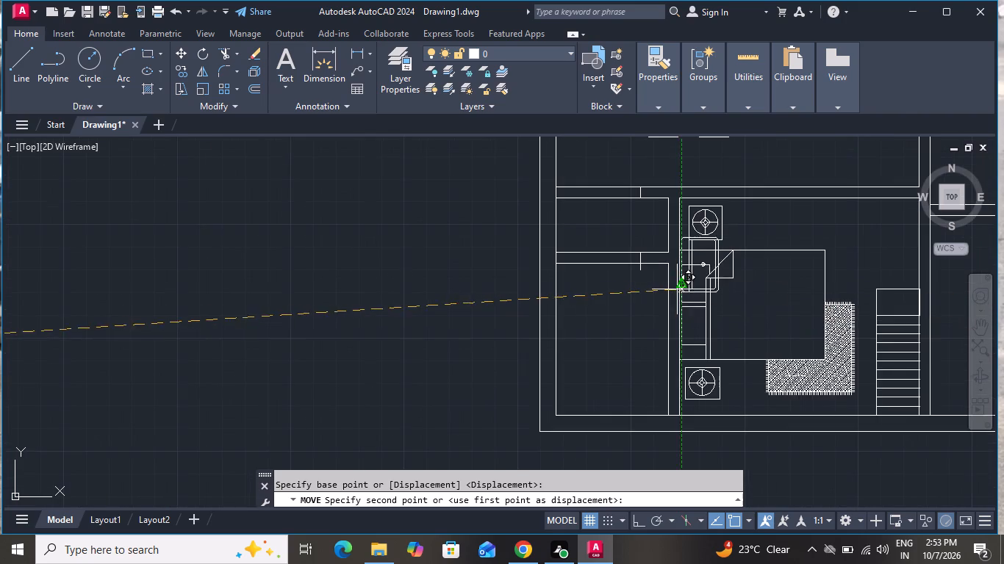
scroll(652, 268, up, 1)
scroll(650, 268, down, 1)
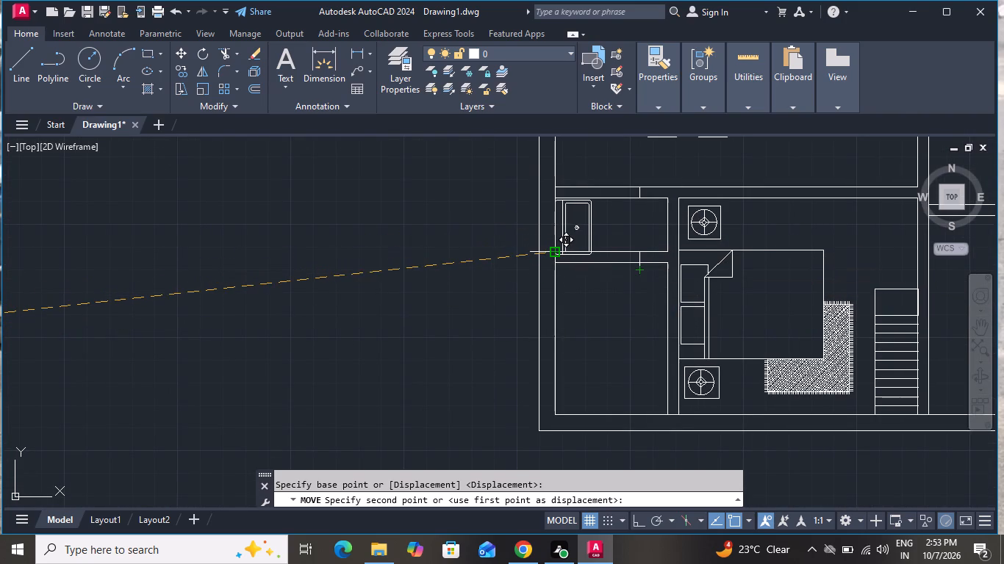
click(559, 255)
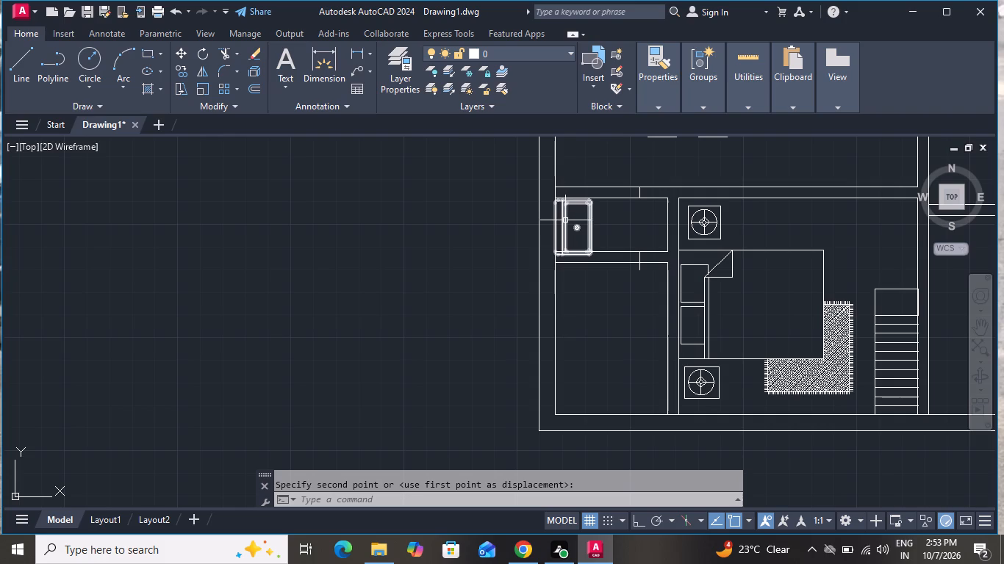
Scale the sink block down about its drain centre to about three quarters of its size so it fits within the small room.
click(565, 220)
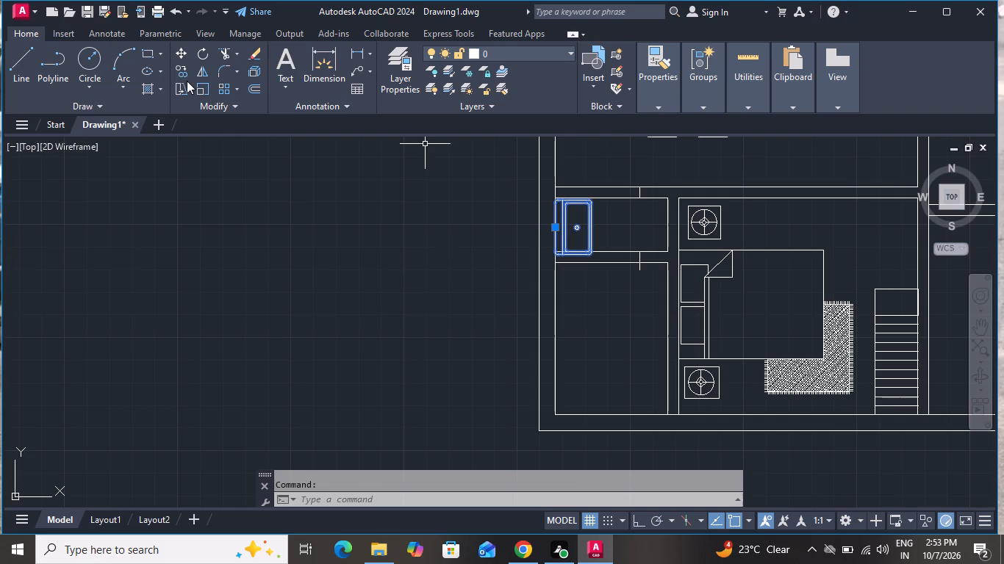
click(193, 86)
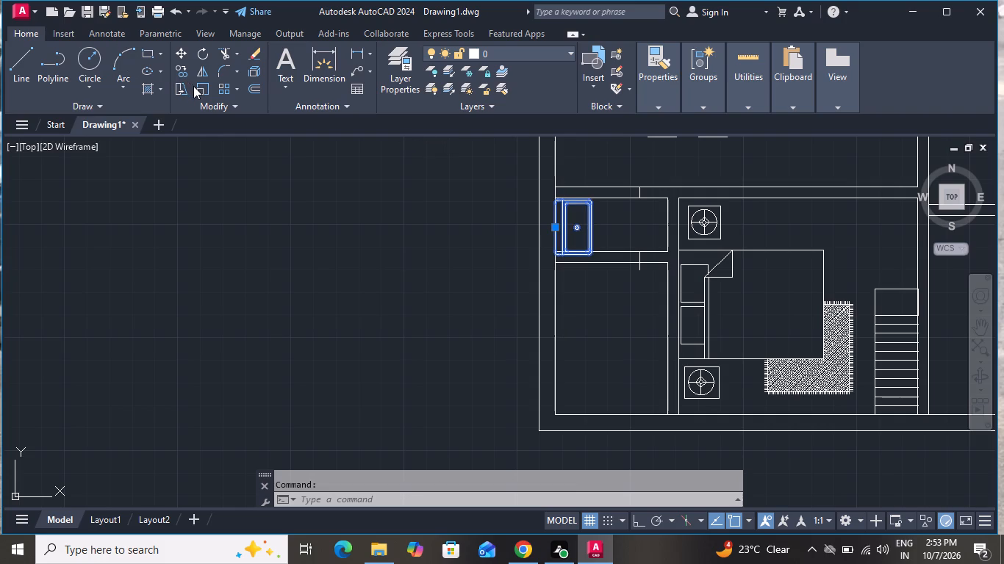
click(203, 89)
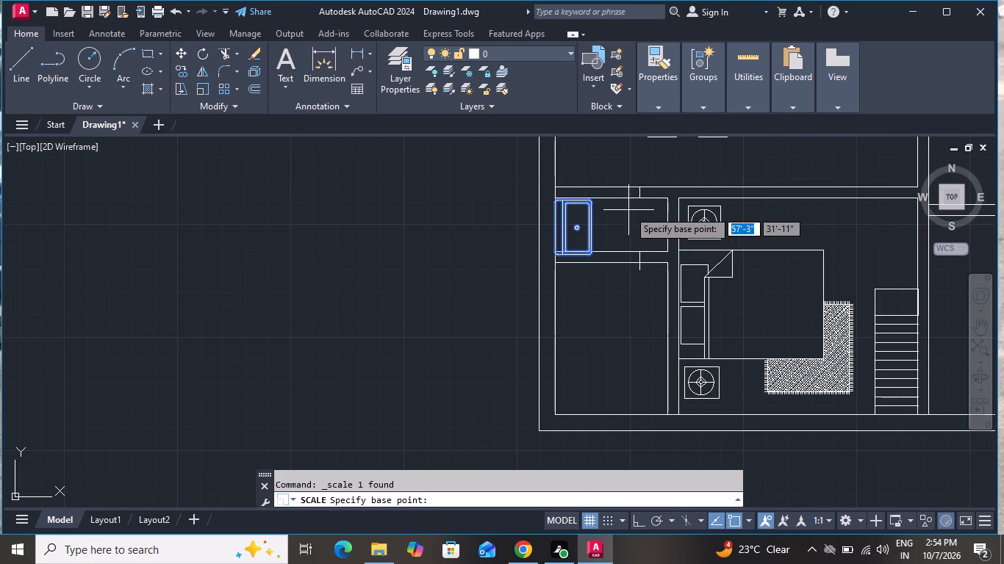
scroll(601, 220, up, 2)
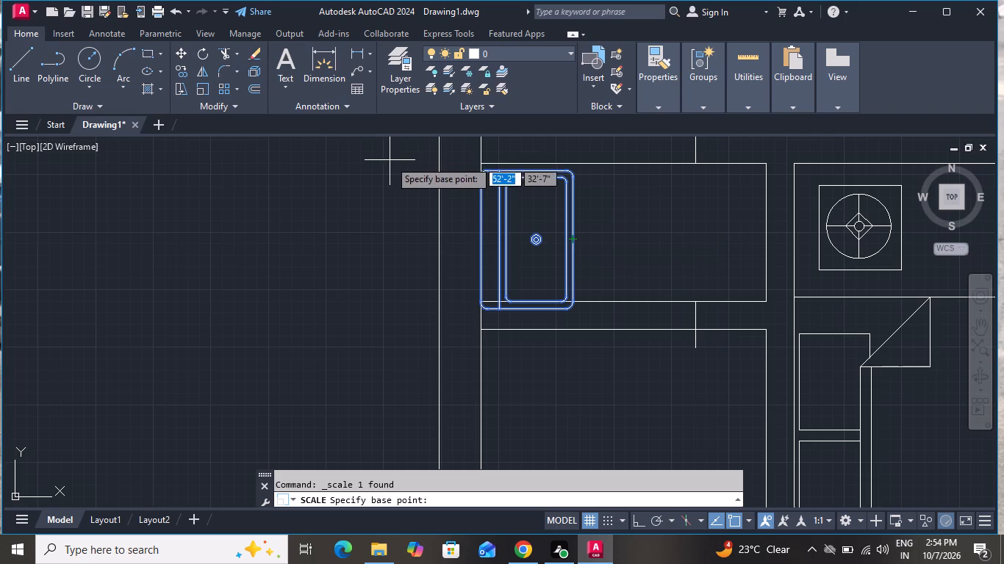
click(539, 238)
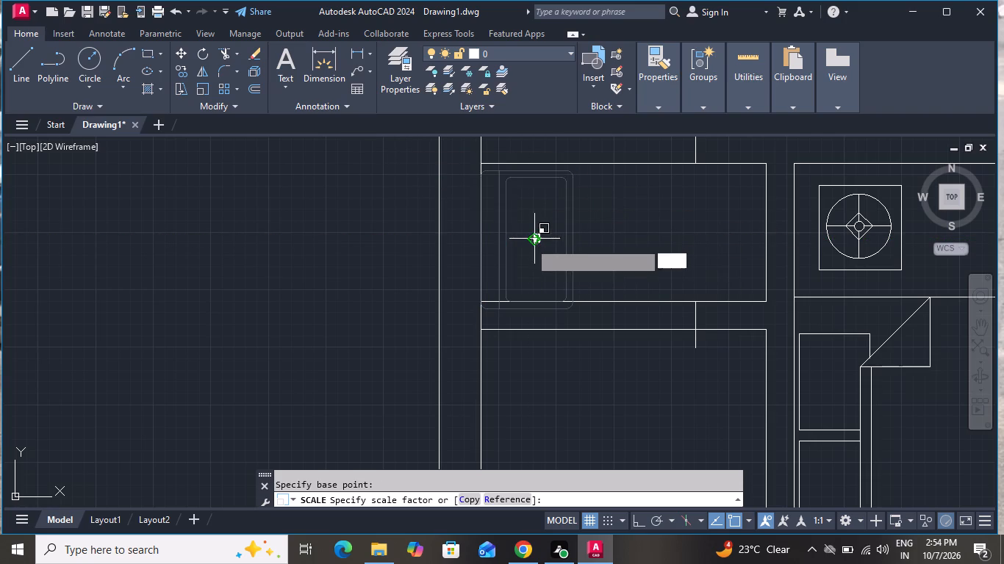
click(521, 288)
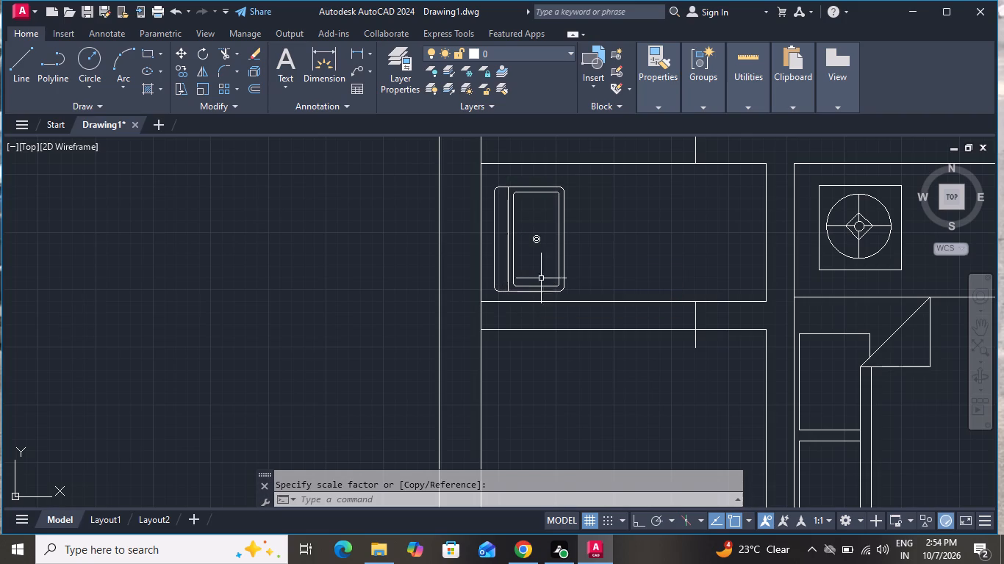
Draw a vertical line about 3'-6" long just east of the sink, from the upper wall's outer line to the lower wall's outer line.
scroll(678, 308, down, 2)
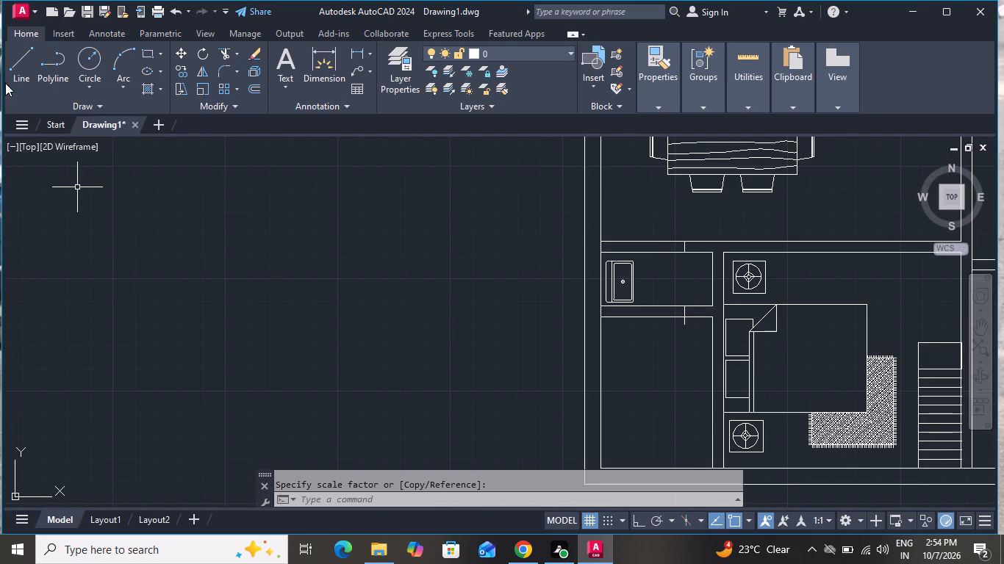
click(14, 67)
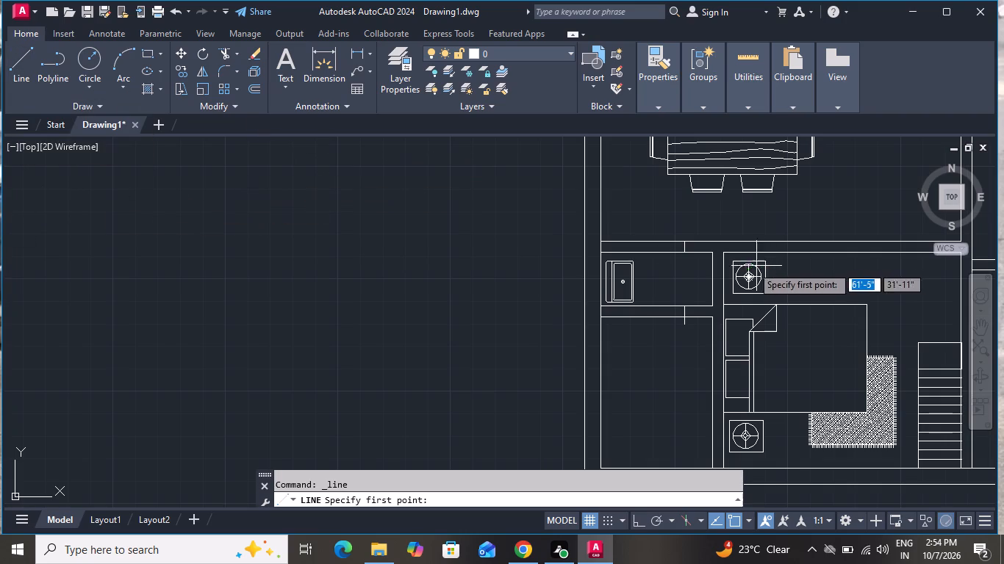
scroll(662, 234, up, 2)
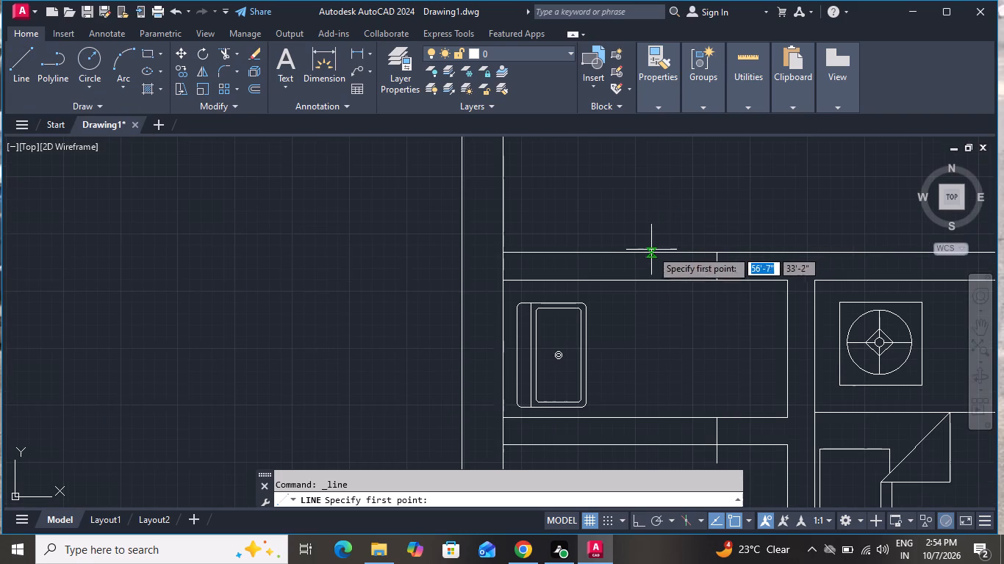
click(606, 251)
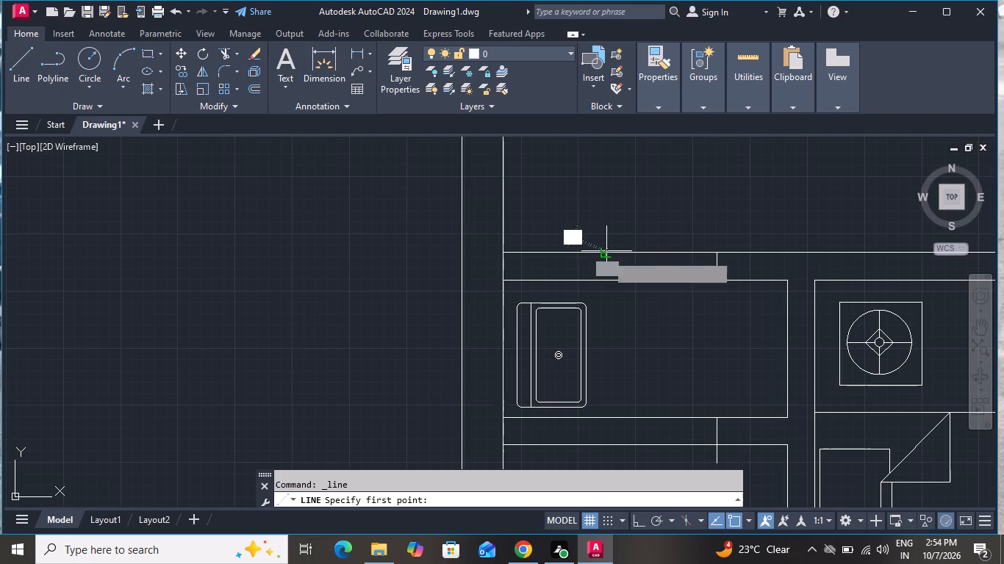
scroll(618, 341, down, 4)
scroll(608, 340, up, 1)
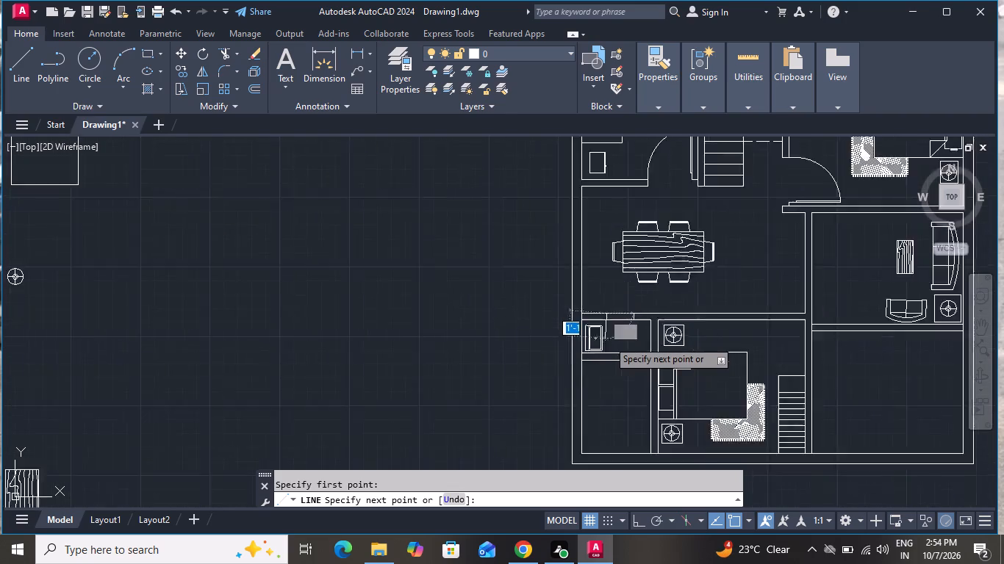
scroll(608, 340, up, 3)
scroll(607, 331, down, 1)
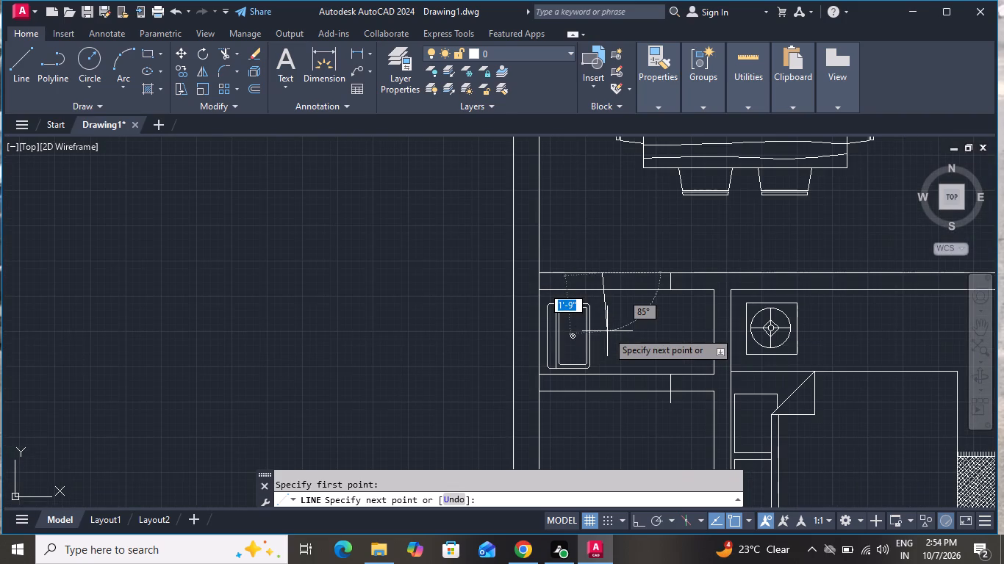
scroll(605, 337, down, 1)
scroll(605, 337, up, 3)
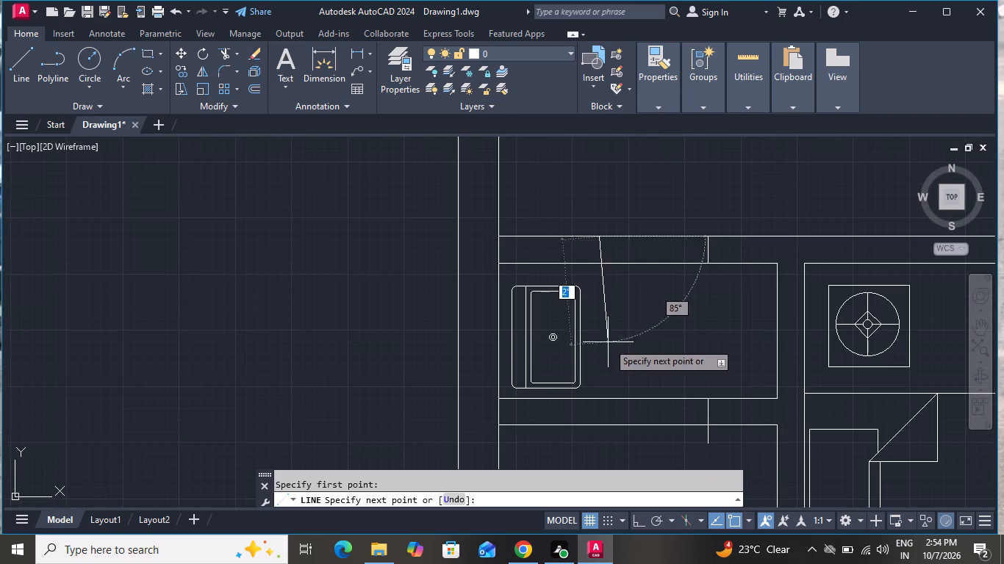
click(595, 424)
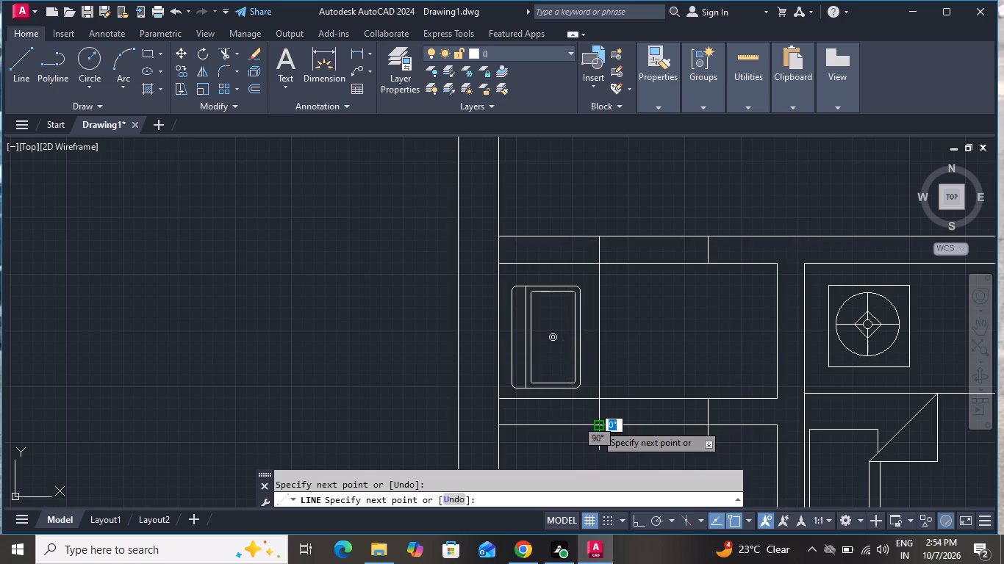
right_click(595, 424)
click(640, 273)
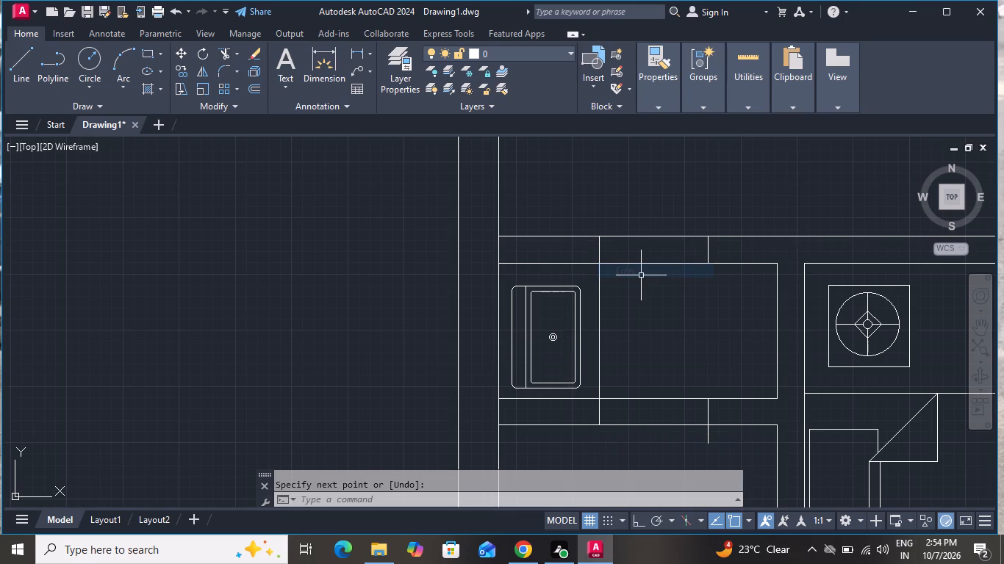
Offset the new vertical line 6" to the east, away from the sink.
key(i)
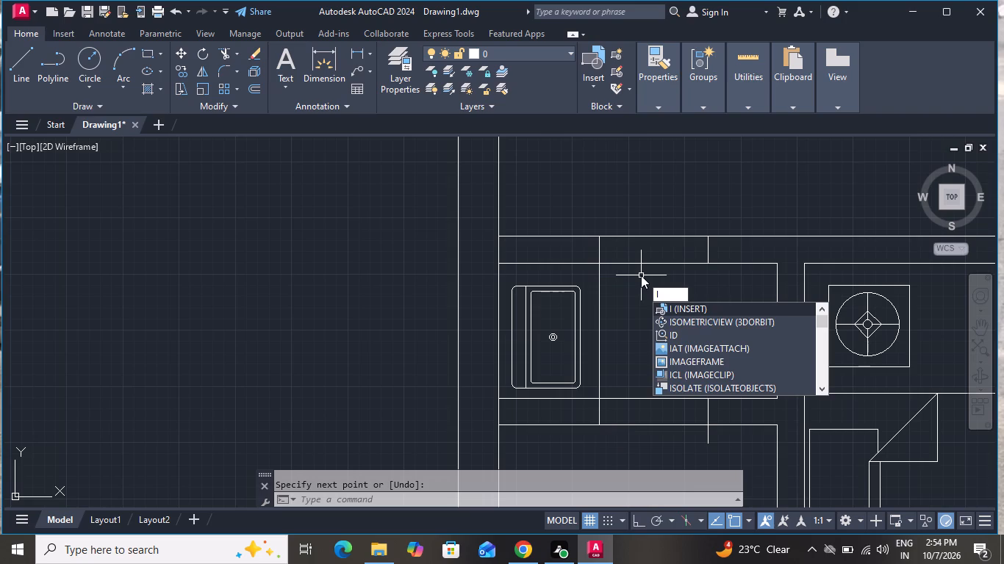
key(BackSpace)
key(o)
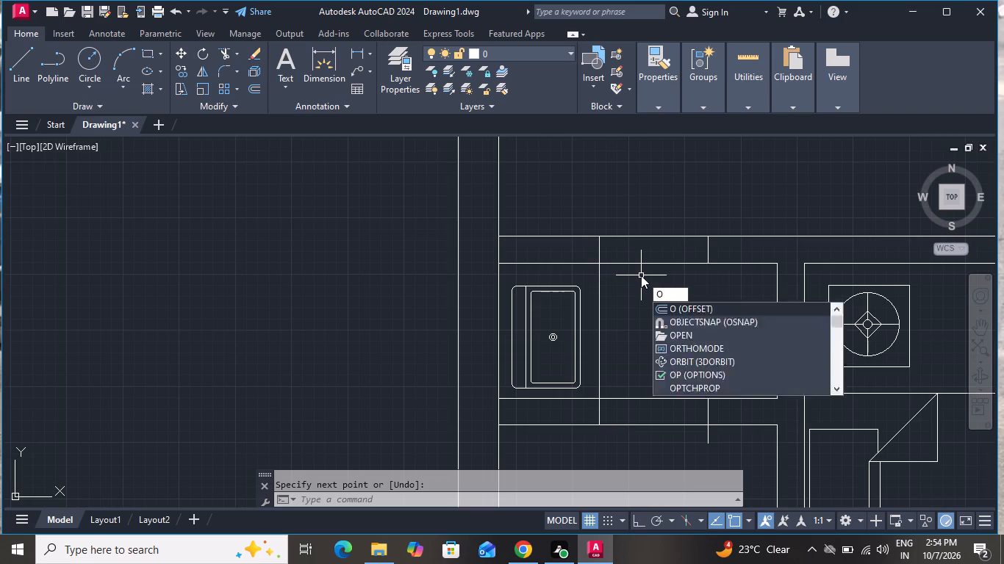
key(space)
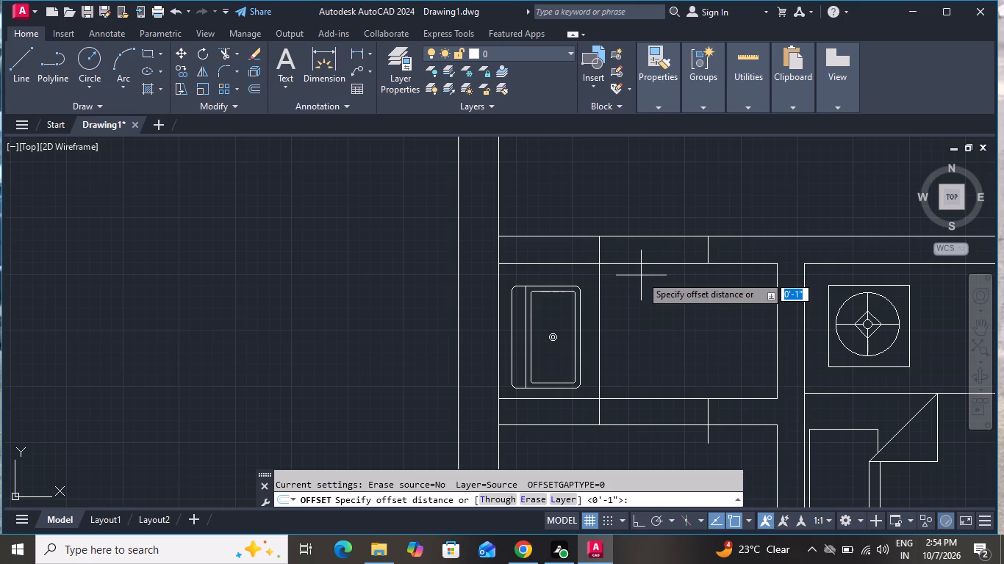
key(6)
key(shift+quotedbl)
key(Return)
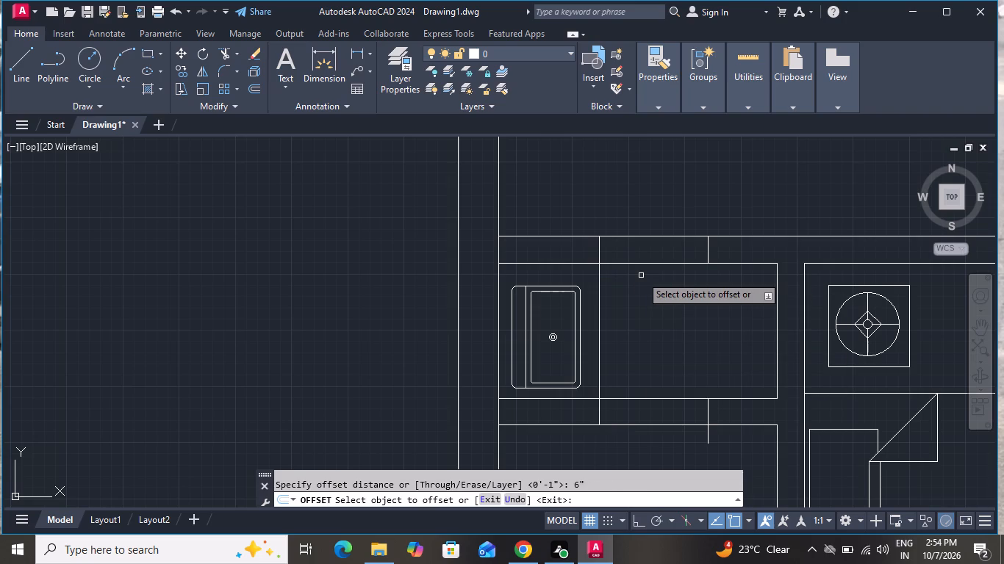
click(598, 350)
click(678, 347)
right_click(678, 347)
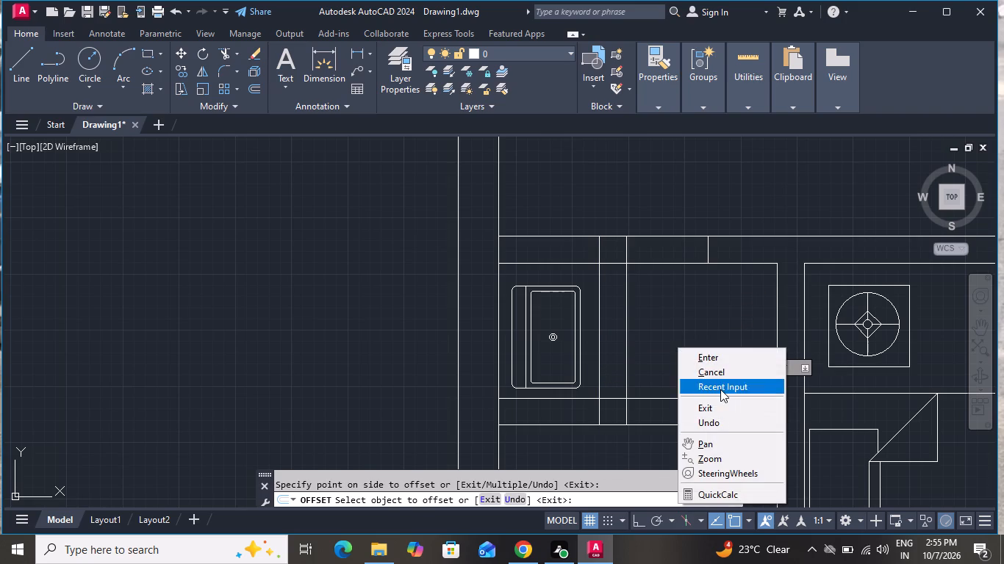
click(720, 374)
Trim both upper wall lines and the lower wall's inner line between the offset line and east jamb, plus the jamb stub below the wall.
text(tr)
key(space)
key(space)
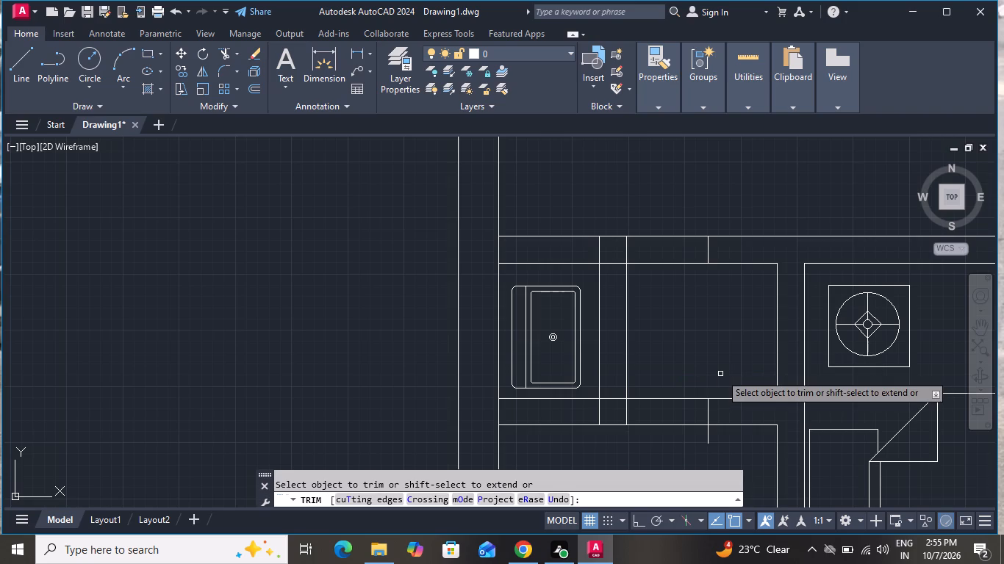
click(690, 220)
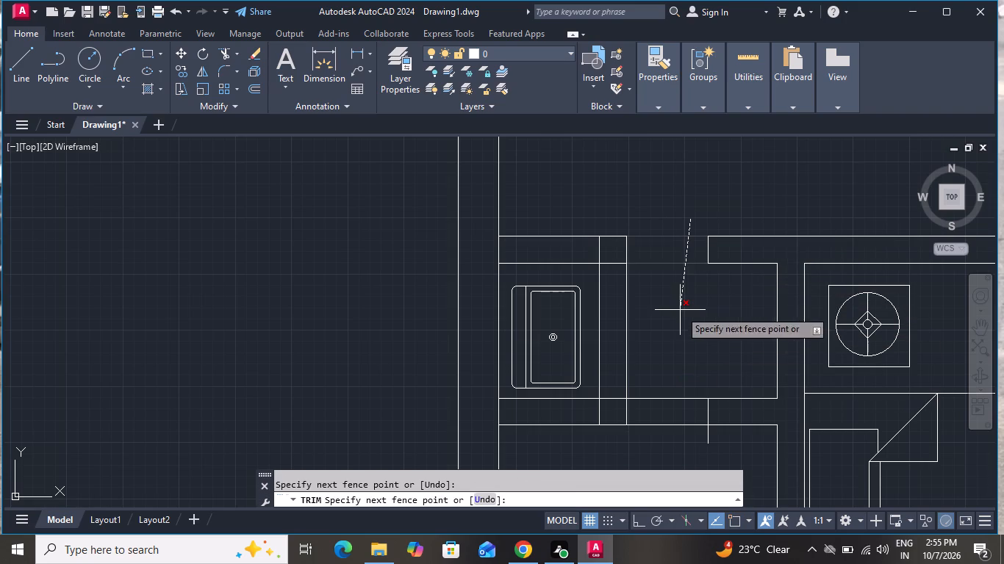
click(670, 419)
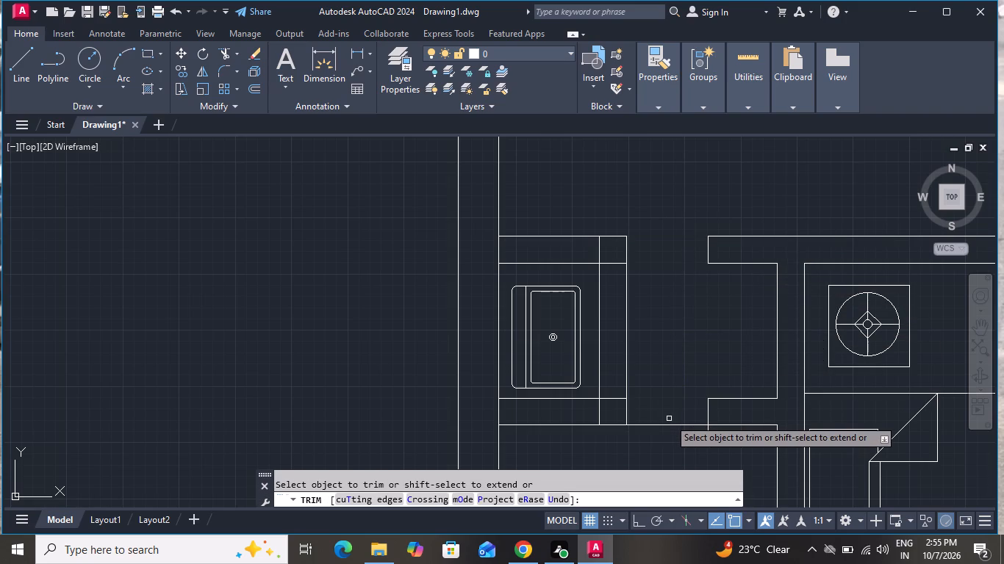
scroll(634, 262, down, 3)
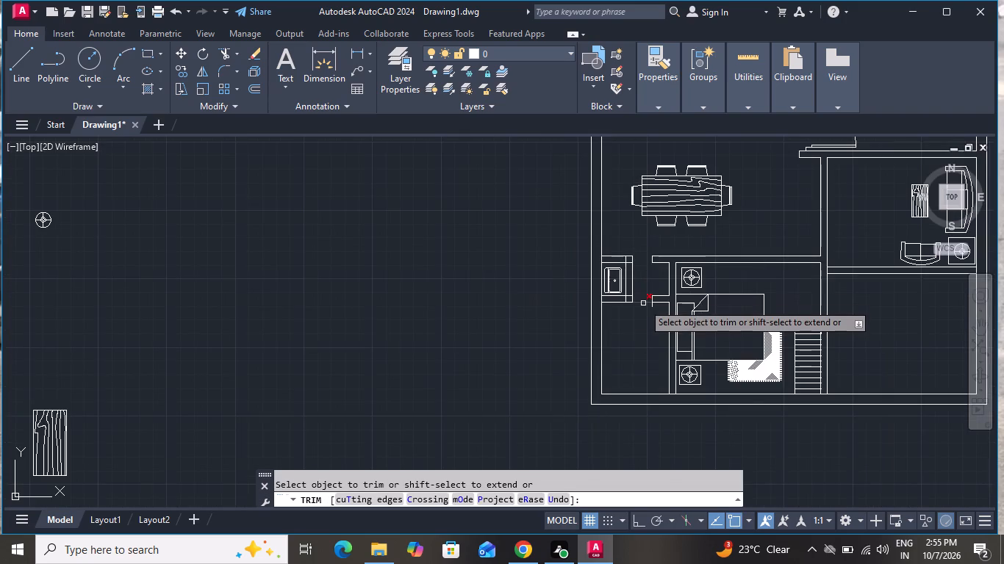
scroll(643, 304, up, 3)
scroll(643, 304, down, 1)
scroll(653, 296, up, 1)
scroll(653, 296, down, 1)
scroll(653, 296, up, 1)
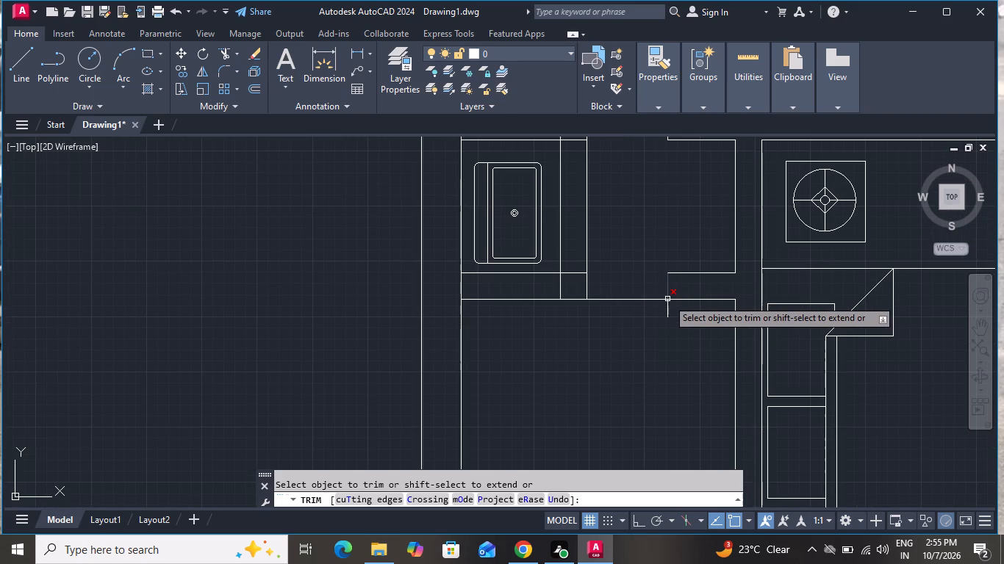
click(667, 303)
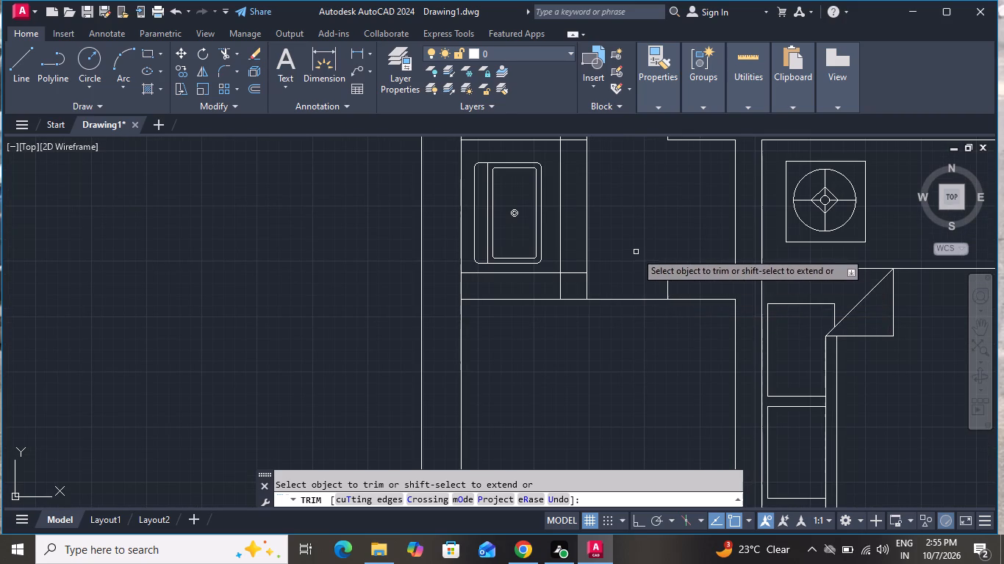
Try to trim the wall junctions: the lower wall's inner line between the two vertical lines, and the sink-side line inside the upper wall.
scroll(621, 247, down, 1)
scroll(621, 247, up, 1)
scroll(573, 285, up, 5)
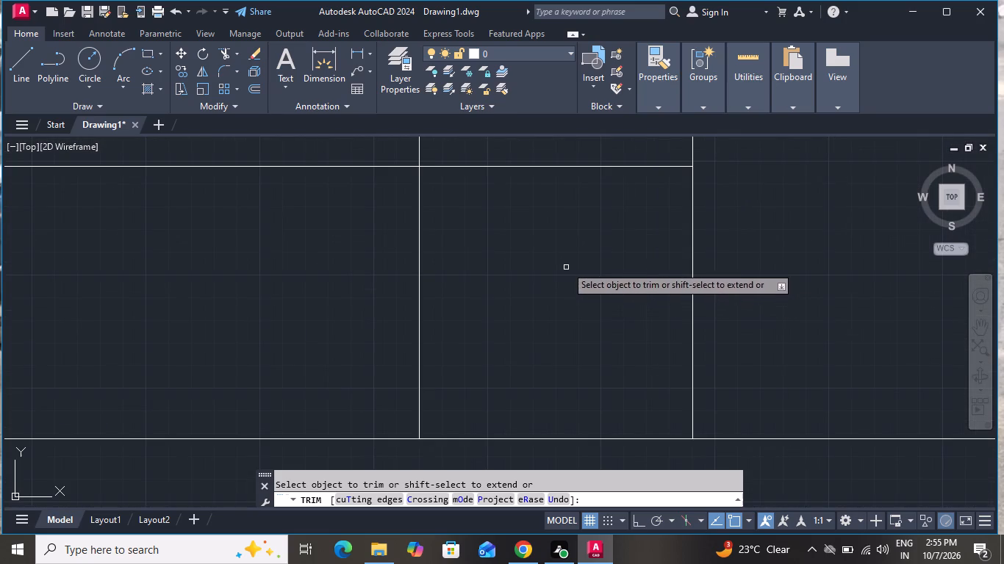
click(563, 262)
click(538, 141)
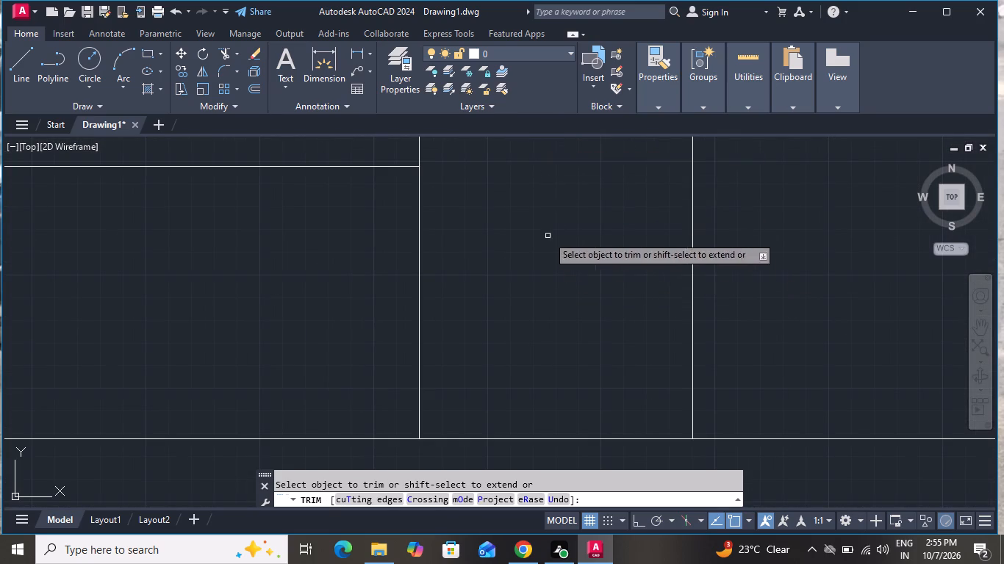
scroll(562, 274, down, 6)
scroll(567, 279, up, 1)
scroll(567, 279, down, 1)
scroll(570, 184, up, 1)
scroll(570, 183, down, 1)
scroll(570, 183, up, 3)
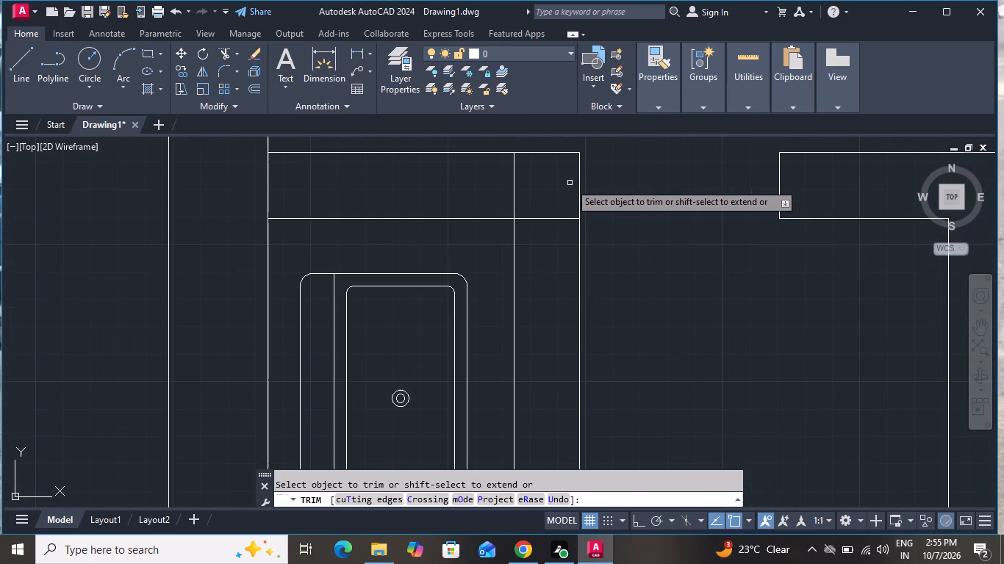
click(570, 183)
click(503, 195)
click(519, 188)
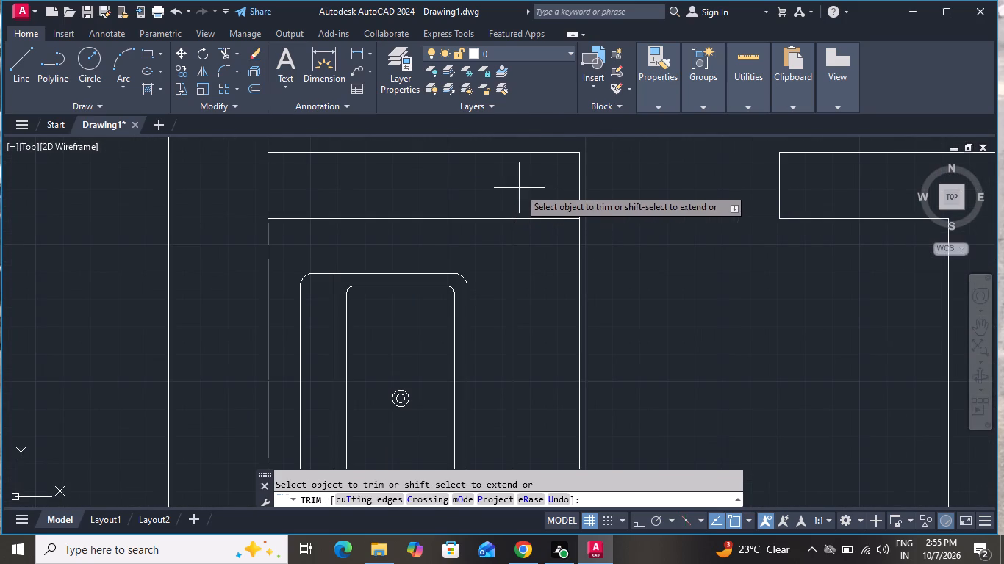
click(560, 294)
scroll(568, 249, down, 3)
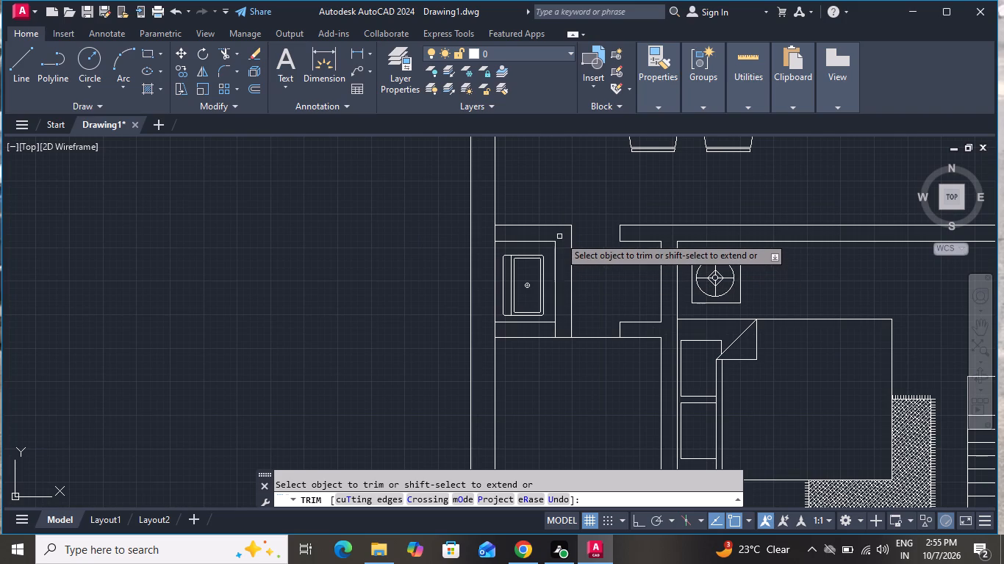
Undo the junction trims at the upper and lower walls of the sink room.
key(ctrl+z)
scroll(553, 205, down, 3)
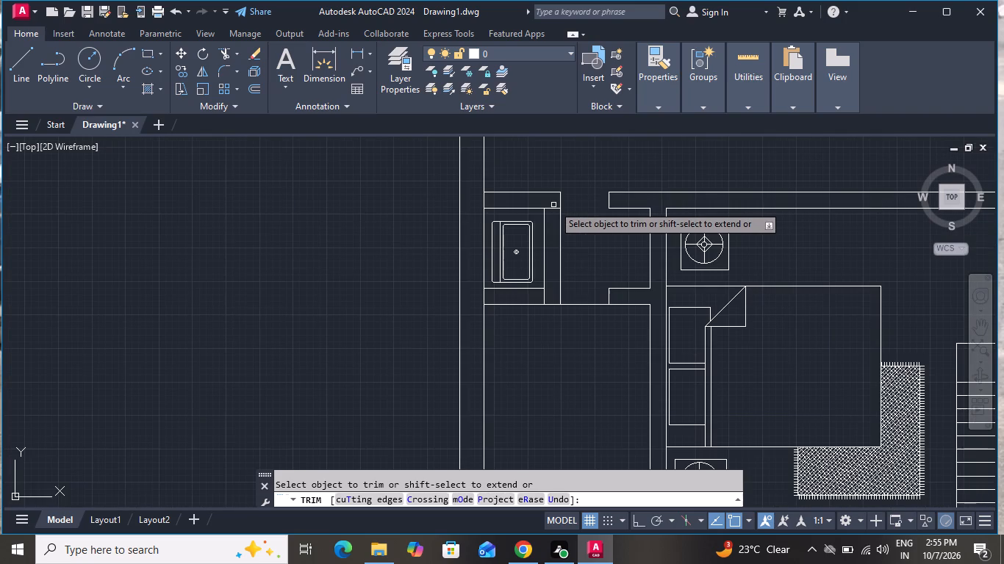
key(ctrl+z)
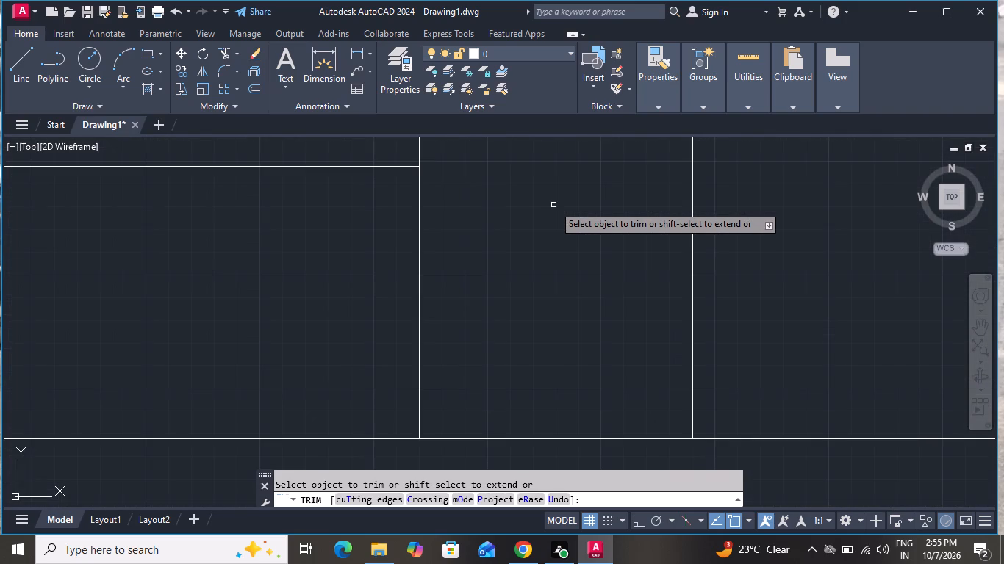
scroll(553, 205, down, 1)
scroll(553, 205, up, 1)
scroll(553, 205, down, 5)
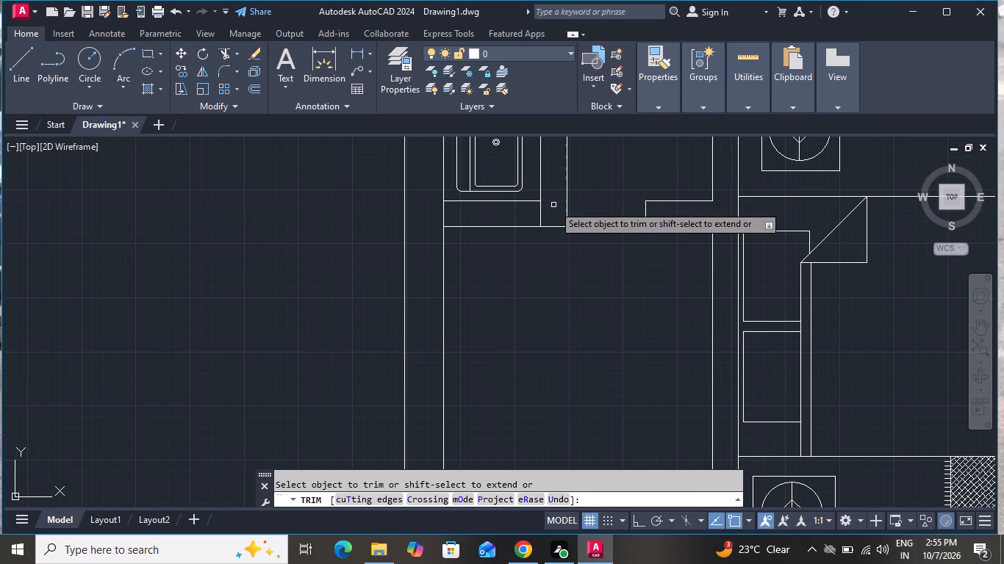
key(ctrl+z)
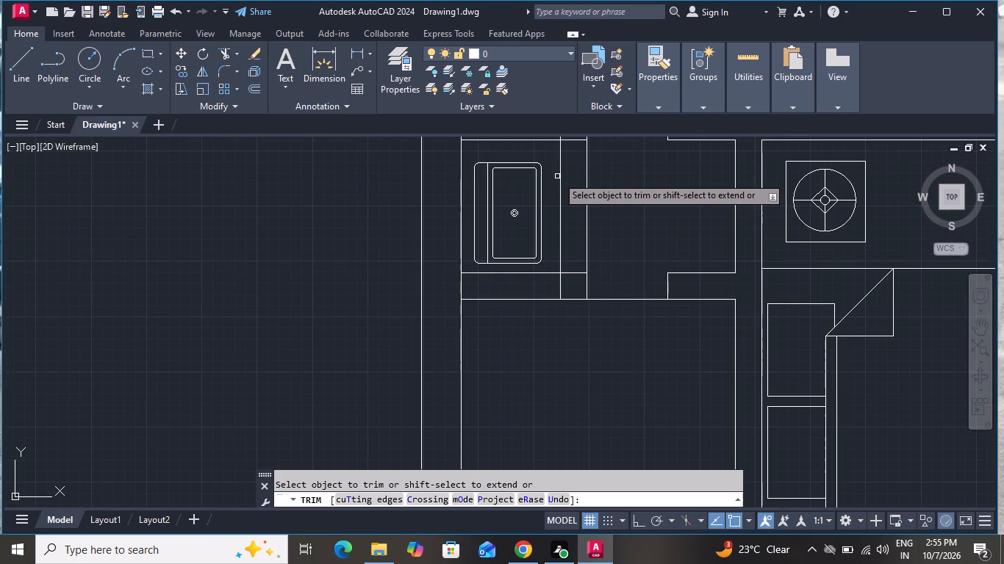
Trim both vertical lines out of the sink room's interior and the sink-side line's leftover segments inside the upper and lower walls.
click(559, 174)
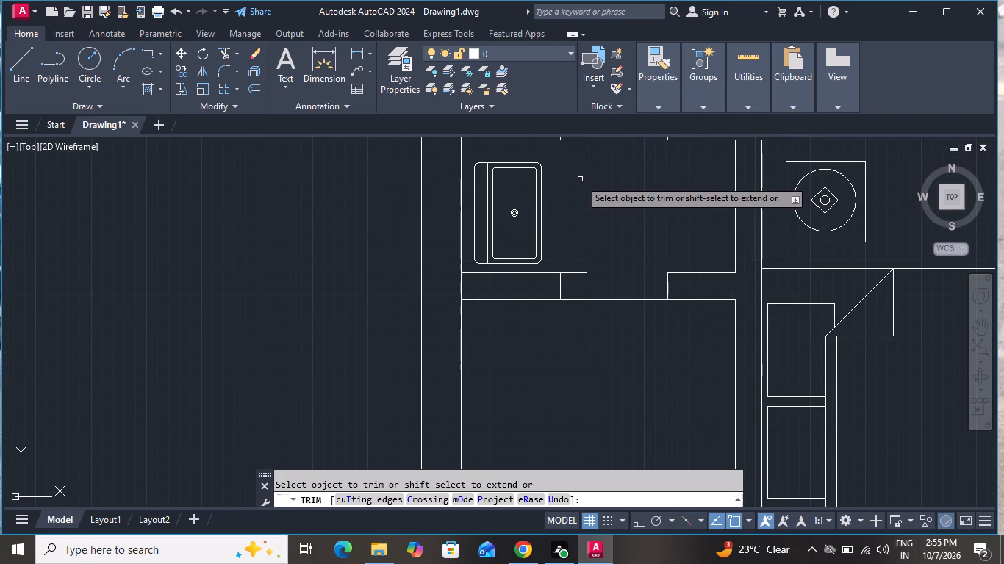
click(589, 177)
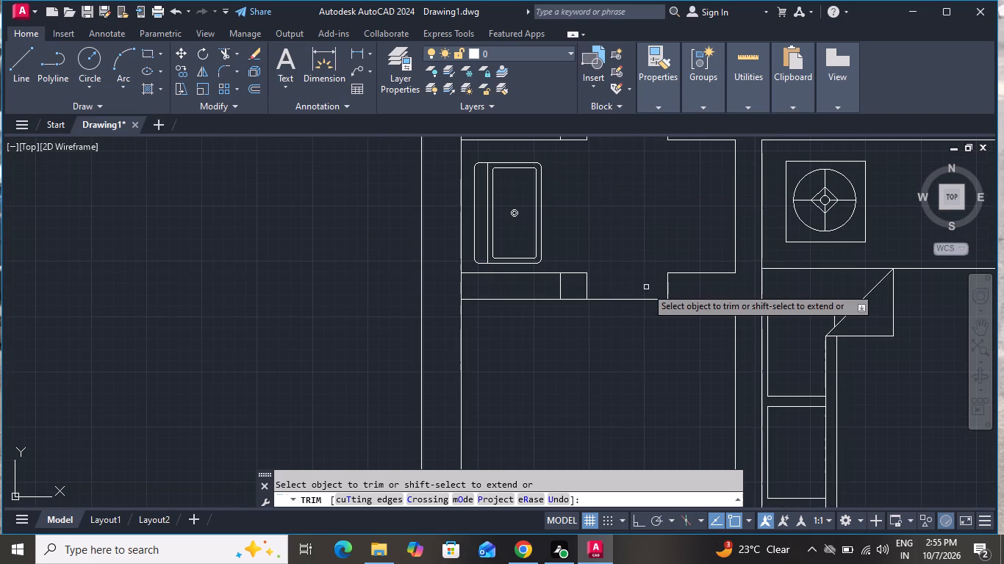
scroll(646, 287, down, 1)
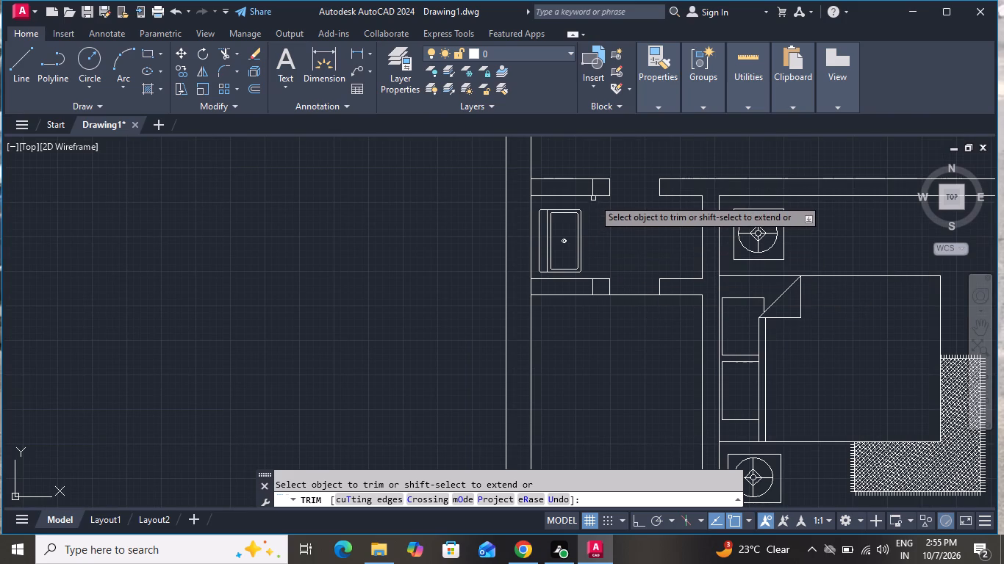
scroll(593, 195, up, 1)
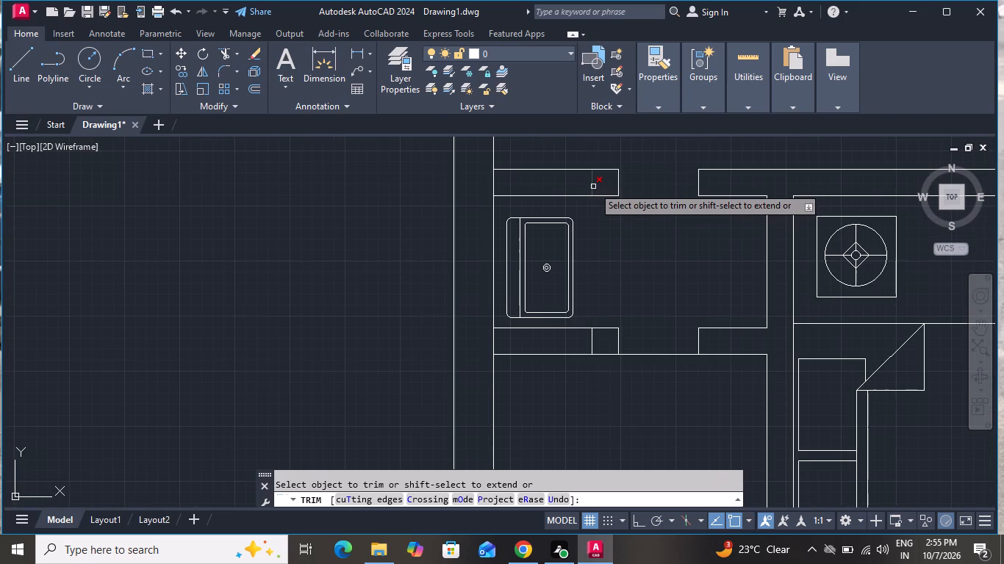
click(593, 187)
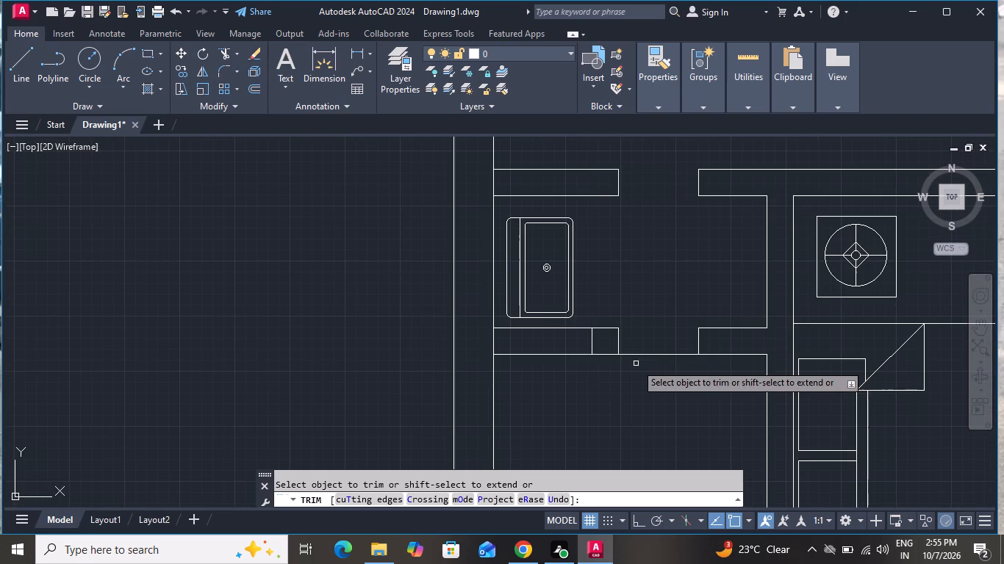
click(594, 338)
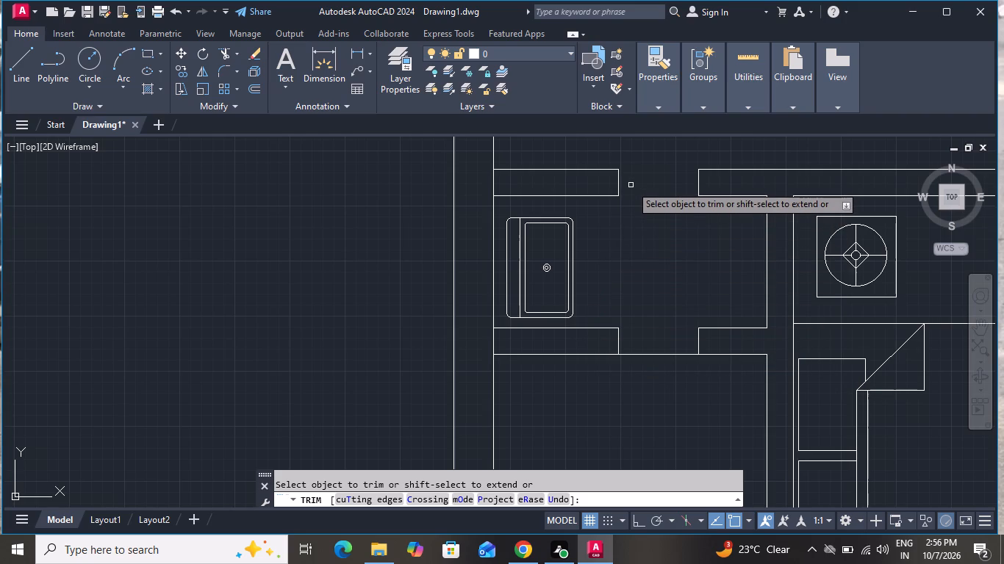
scroll(631, 185, down, 1)
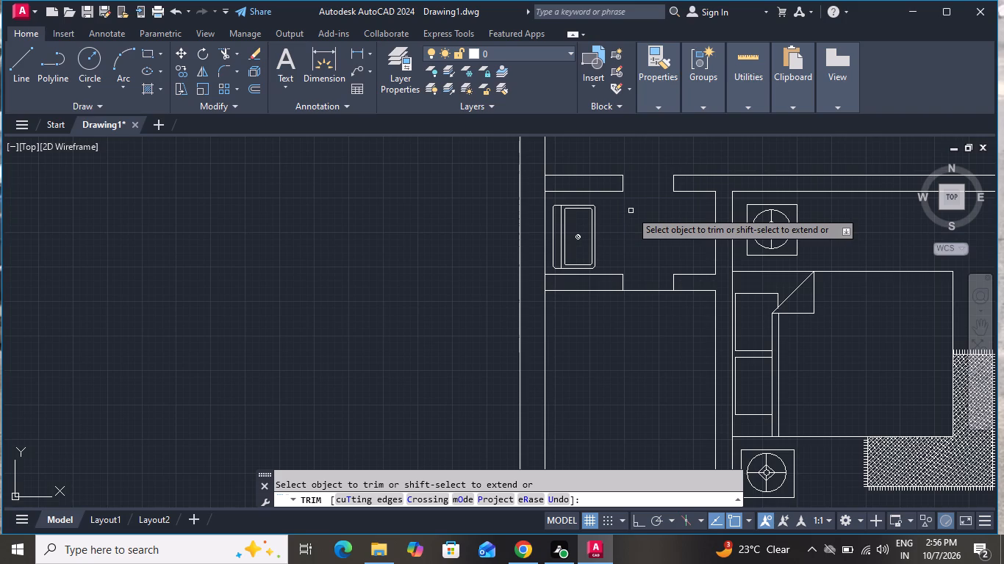
right_click(519, 223)
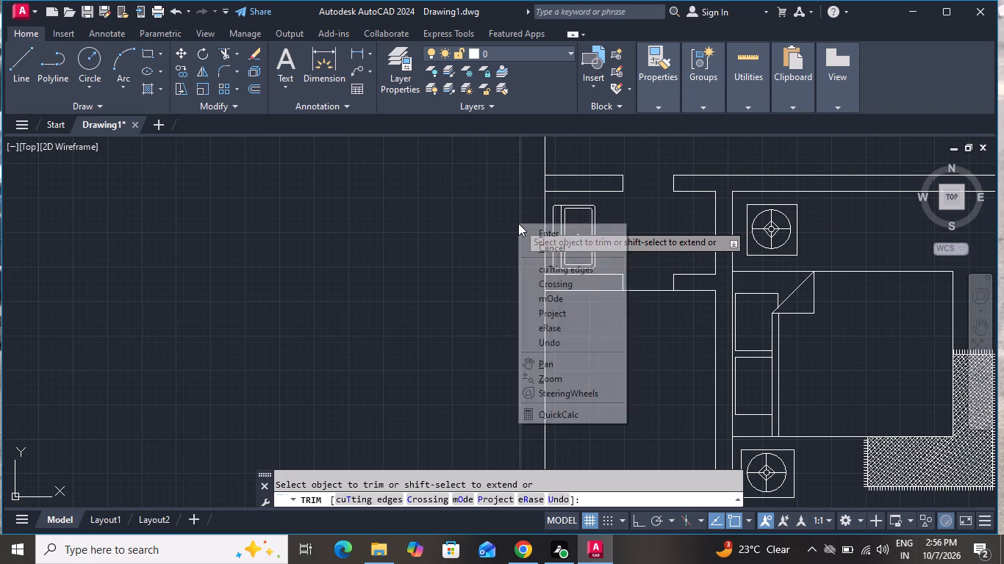
click(518, 239)
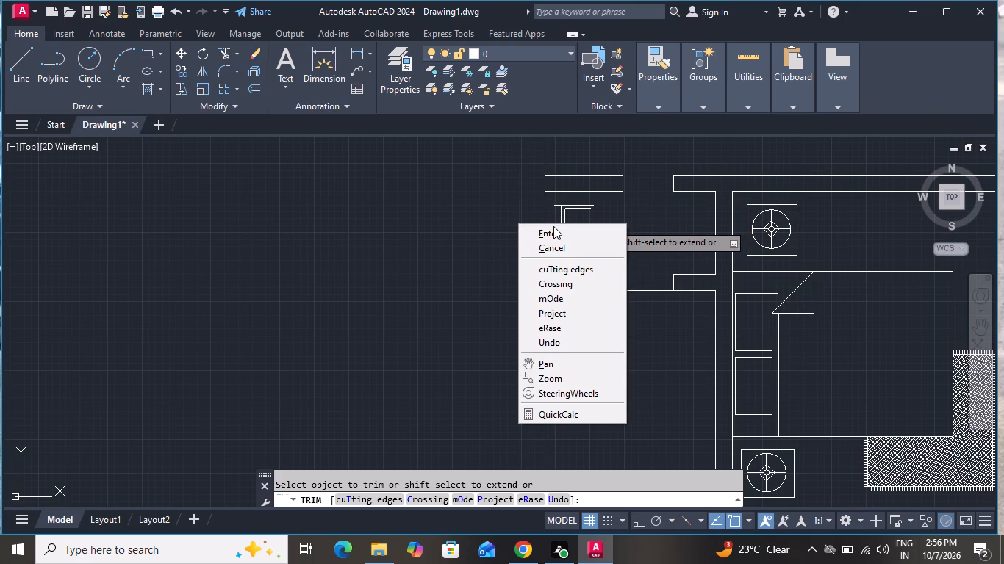
click(553, 226)
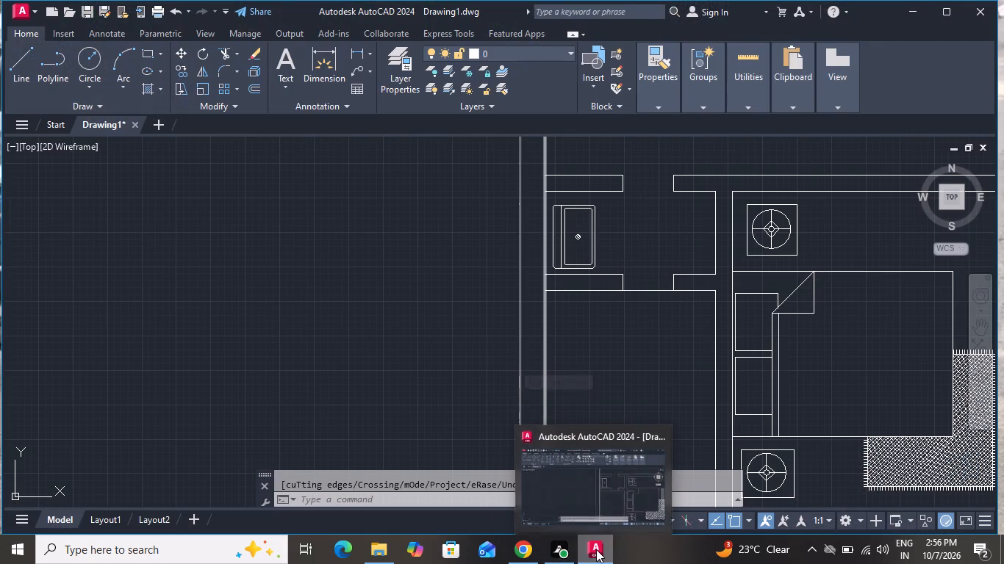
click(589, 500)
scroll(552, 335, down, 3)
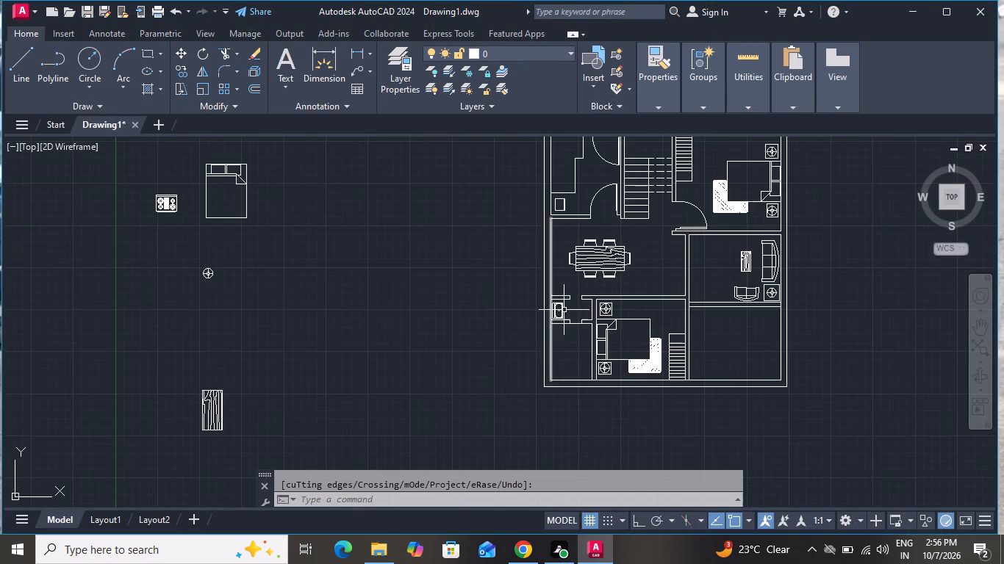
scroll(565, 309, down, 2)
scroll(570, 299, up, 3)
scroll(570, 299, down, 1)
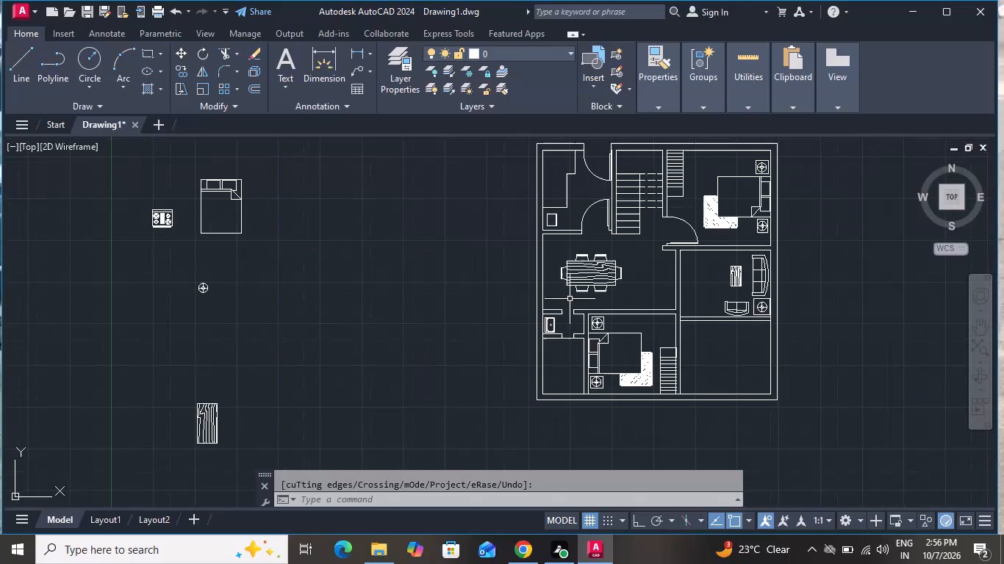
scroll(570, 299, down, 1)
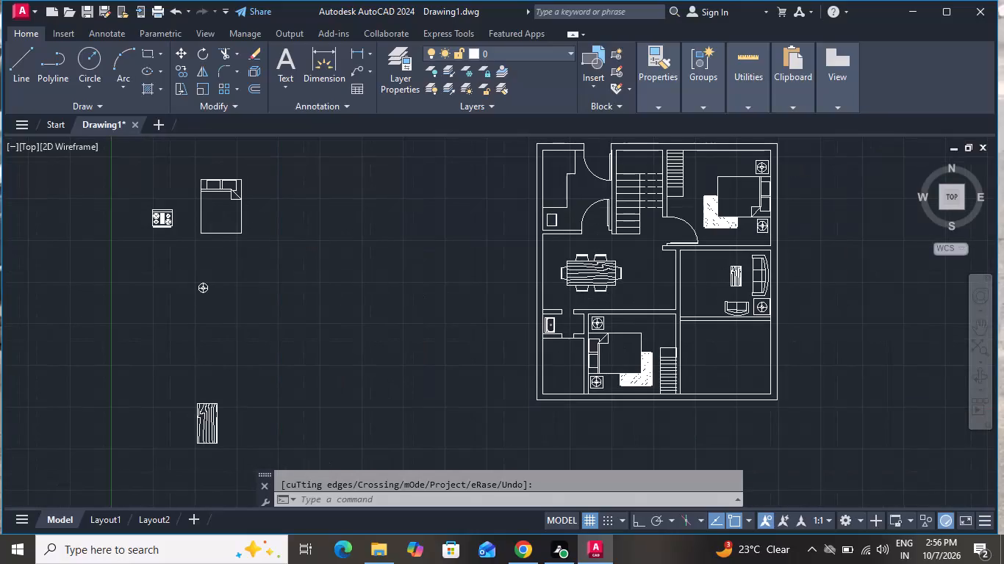
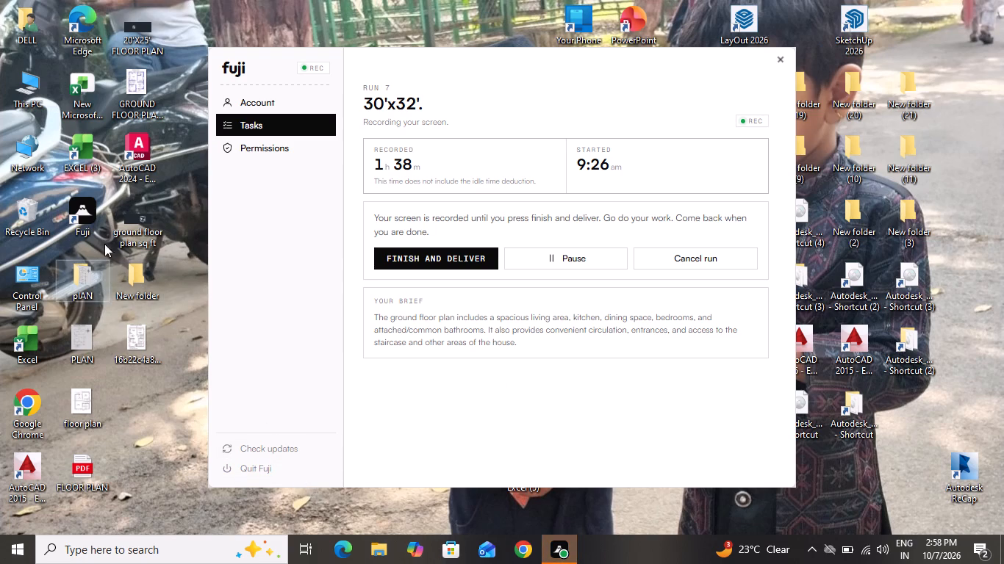
Launch AutoCAD 2024 and create a new blank drawing.
double_click(141, 148)
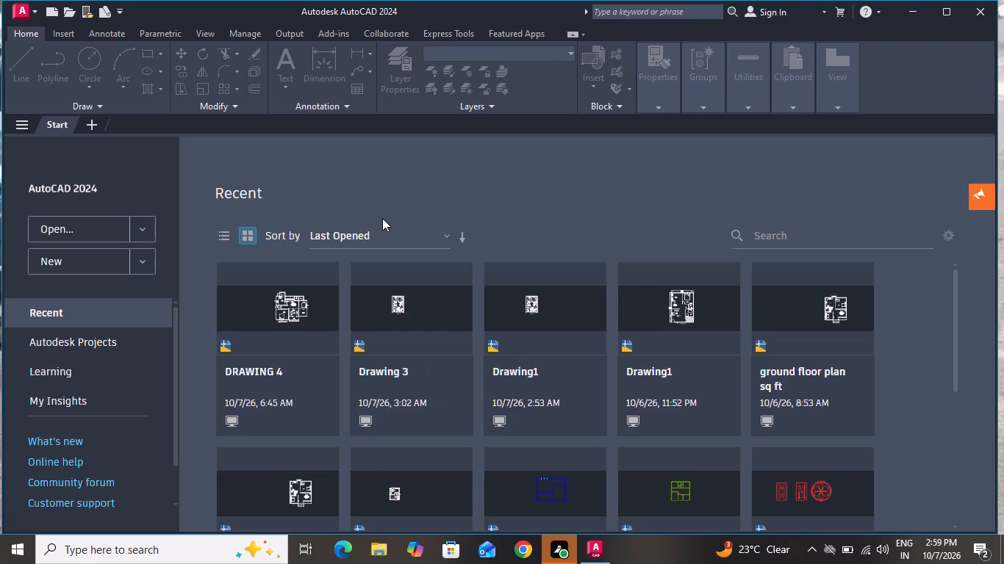
scroll(382, 220, down, 4)
scroll(416, 394, down, 3)
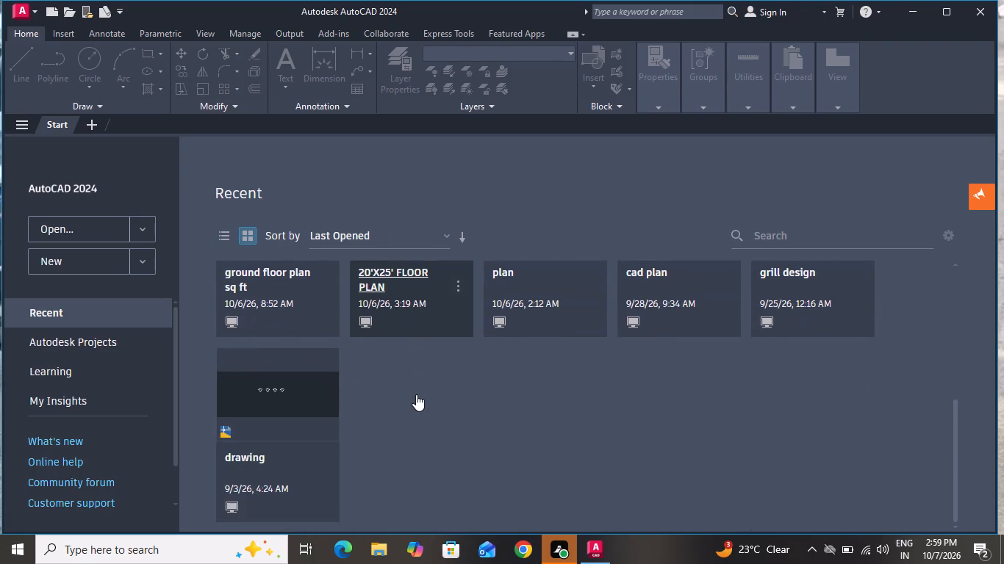
scroll(416, 394, up, 3)
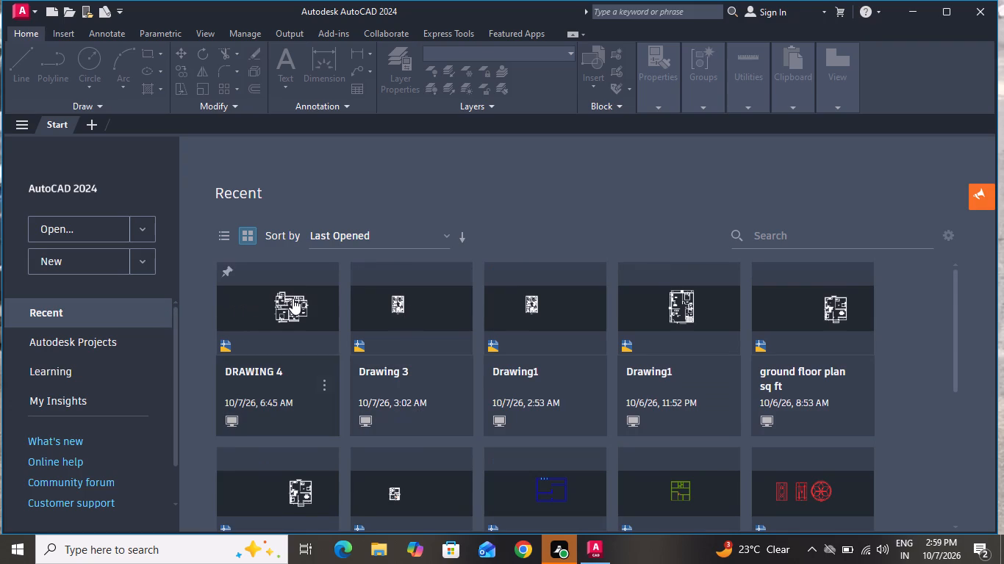
scroll(293, 298, down, 2)
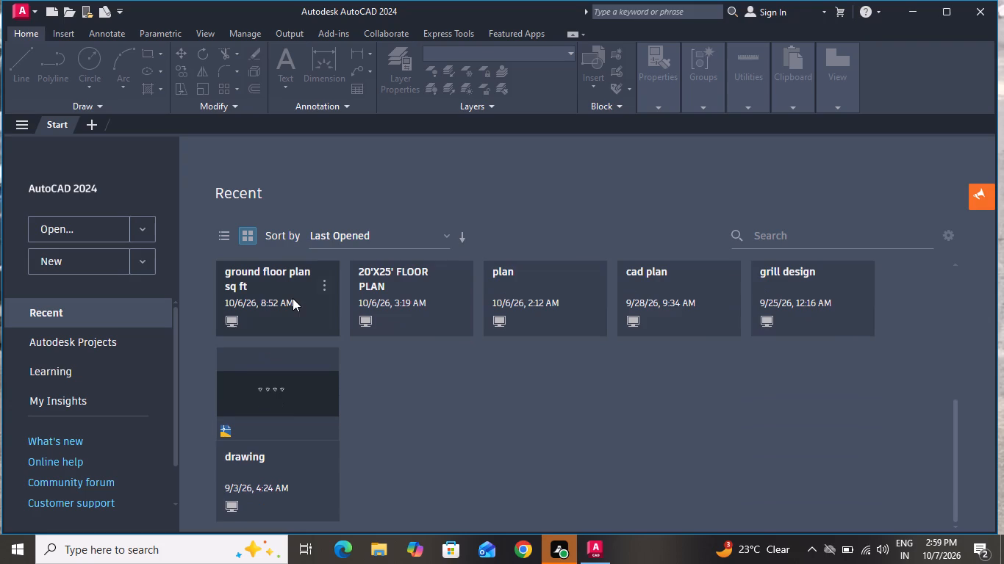
scroll(293, 298, up, 3)
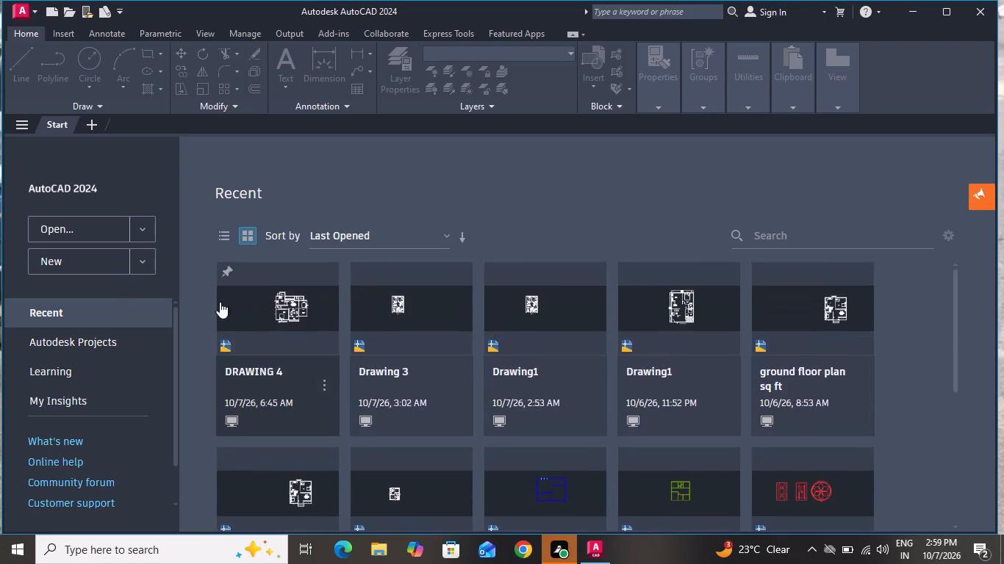
click(90, 261)
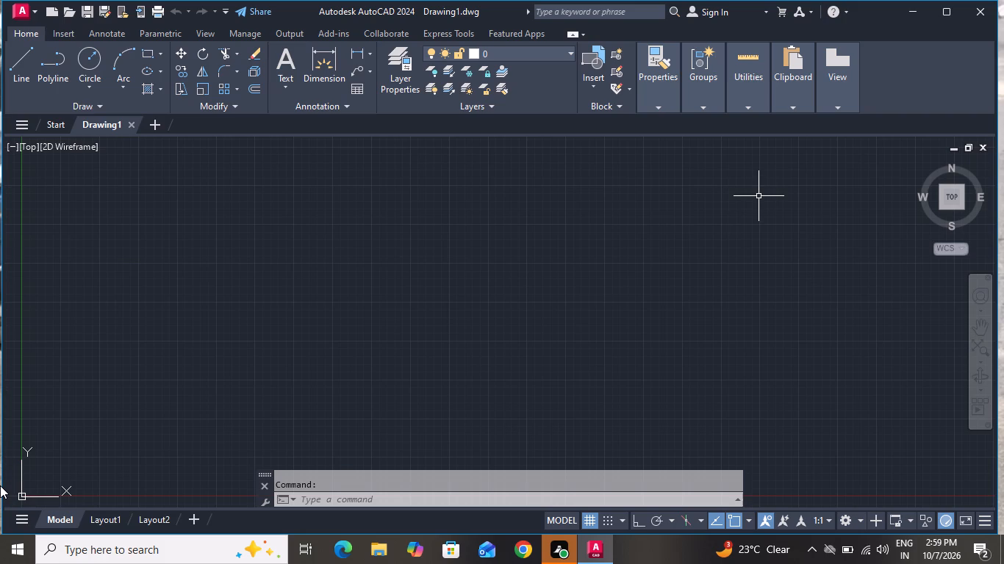
Turn on the command log file with LOGFILEON.
key(k)
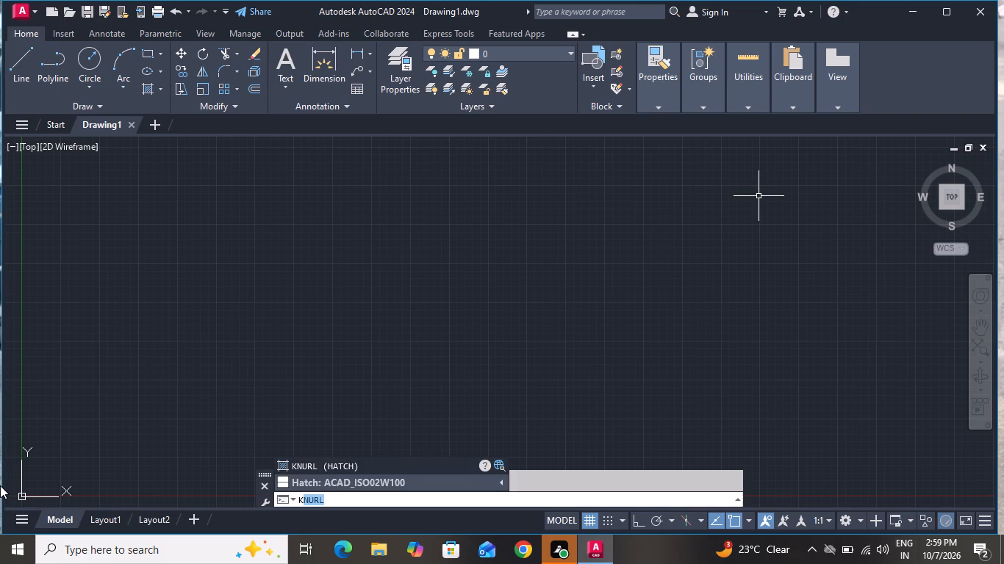
key(BackSpace)
key(BackSpace)
text(log)
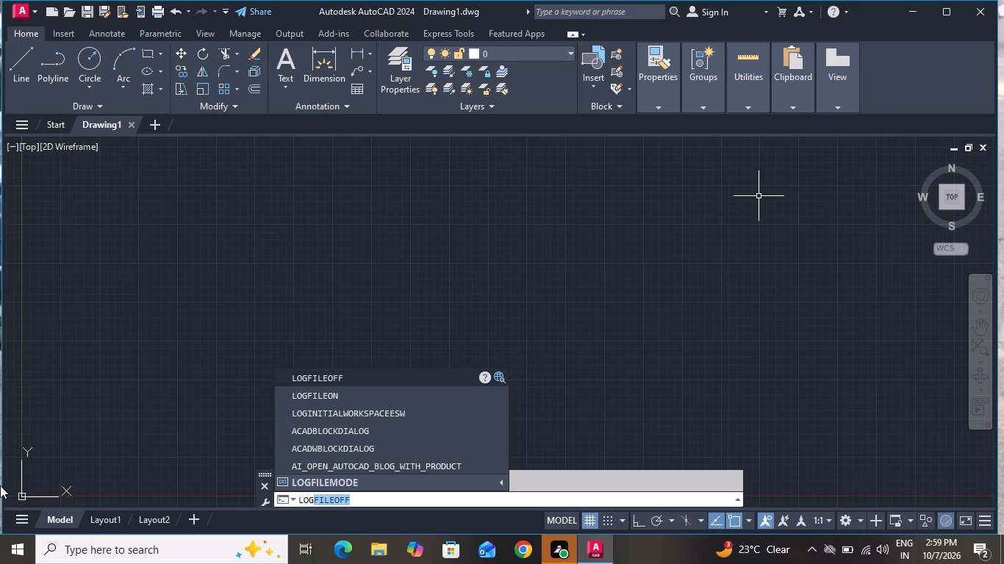
click(316, 390)
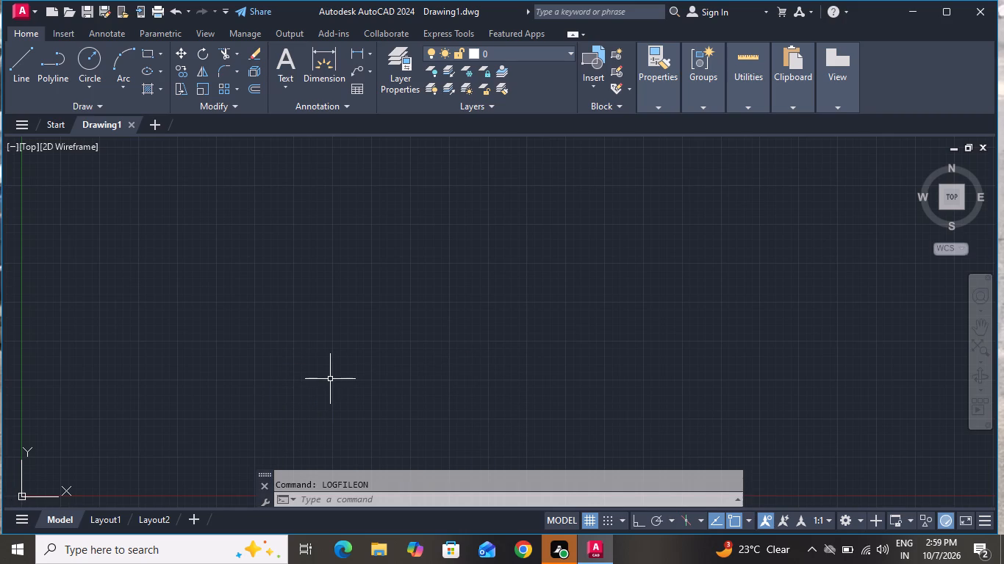
Configure the drawing units with Engineering length type and 0'-0" precision.
text(un)
key(space)
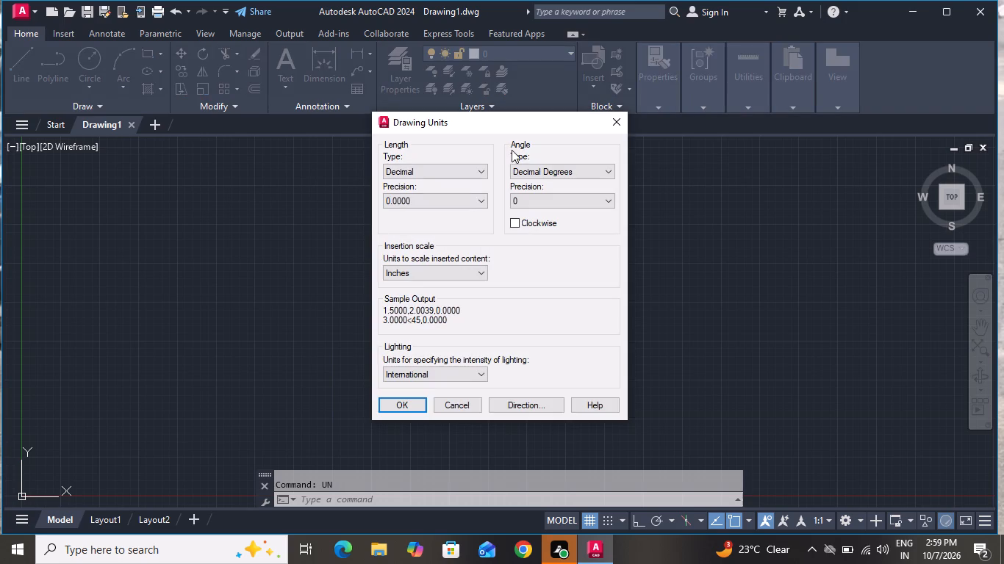
click(471, 167)
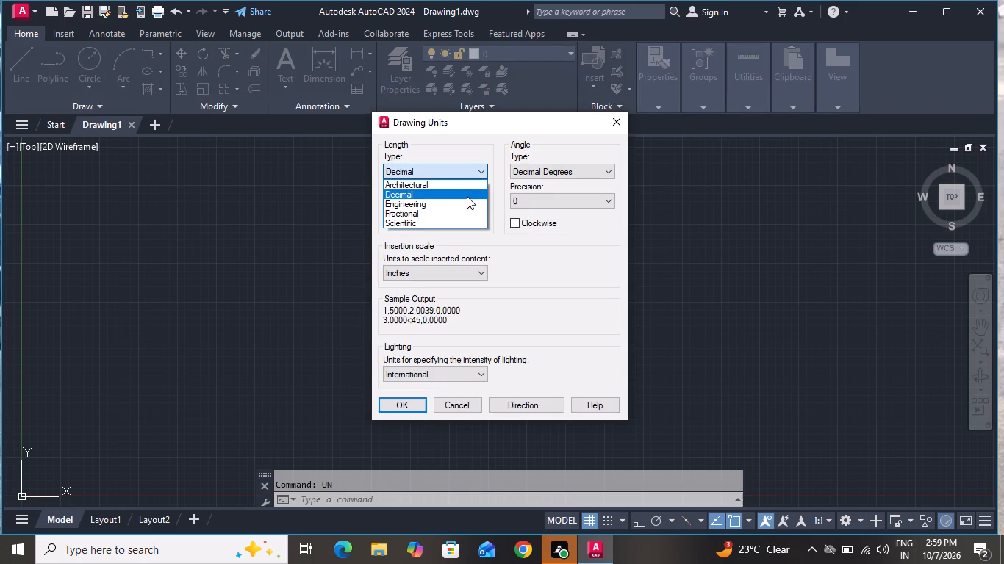
click(467, 200)
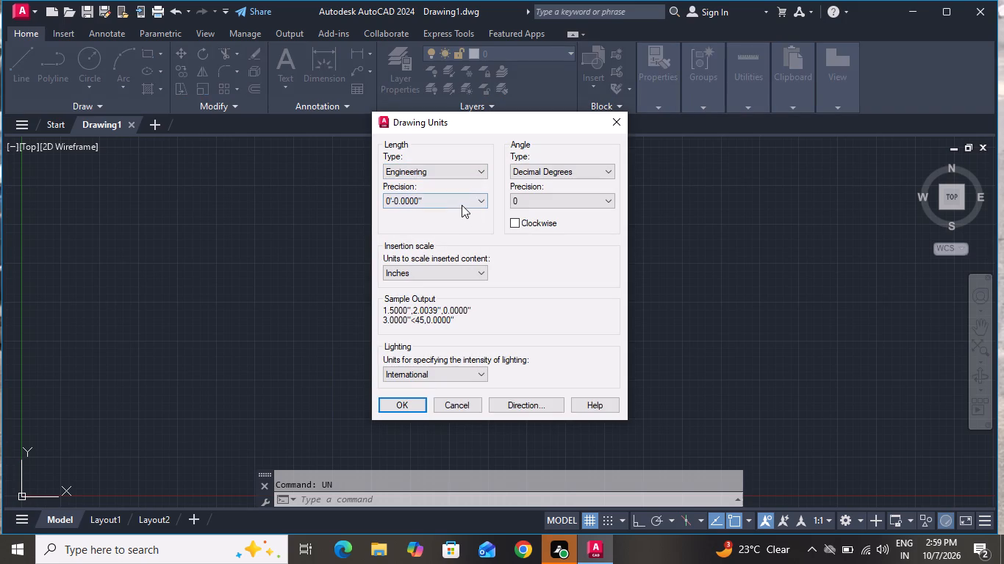
click(462, 203)
click(454, 214)
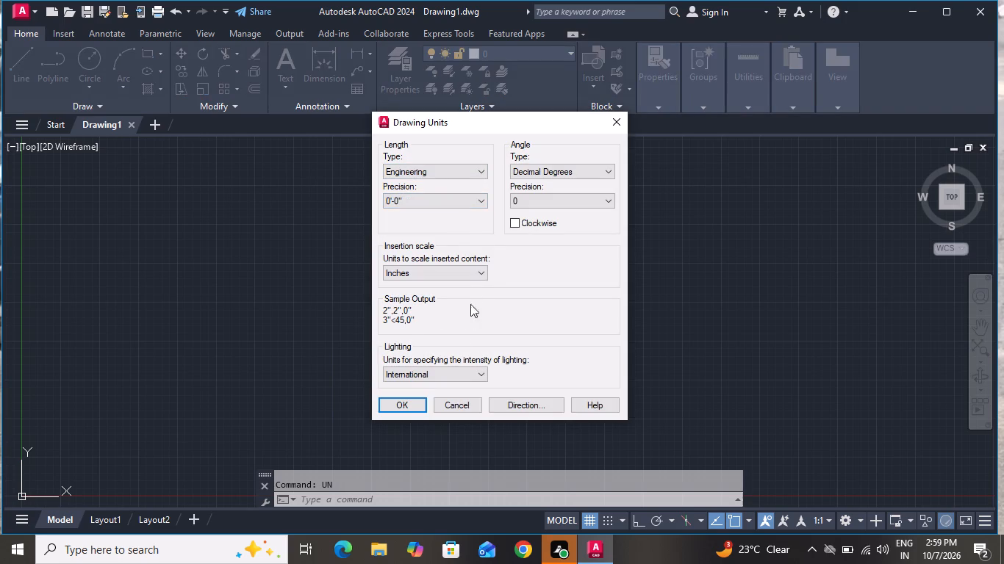
click(409, 405)
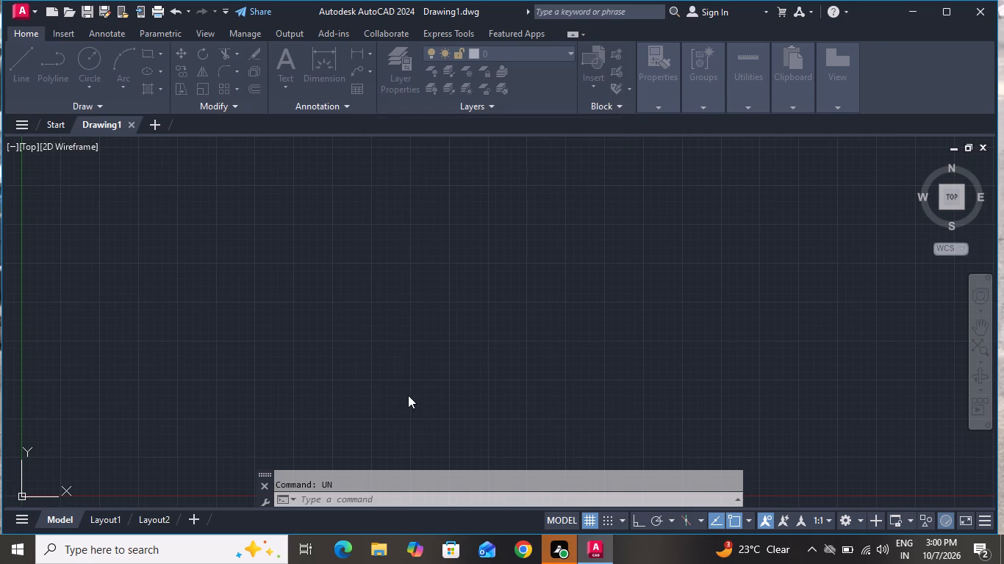
Modify the Standard dimension style's primary units to Engineering format with 0'-0" precision, and set the style current.
key(f)
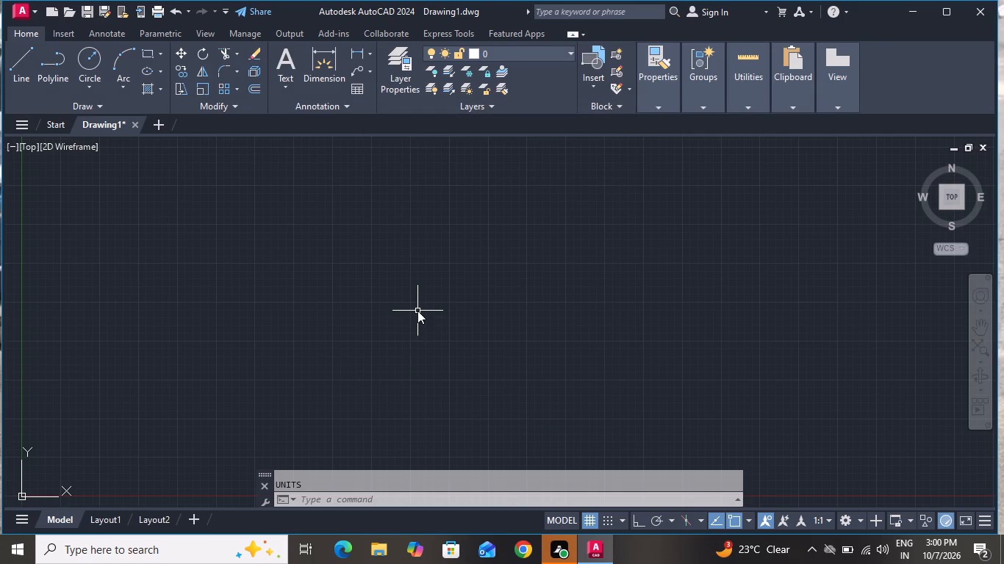
key(BackSpace)
text(d)
key(space)
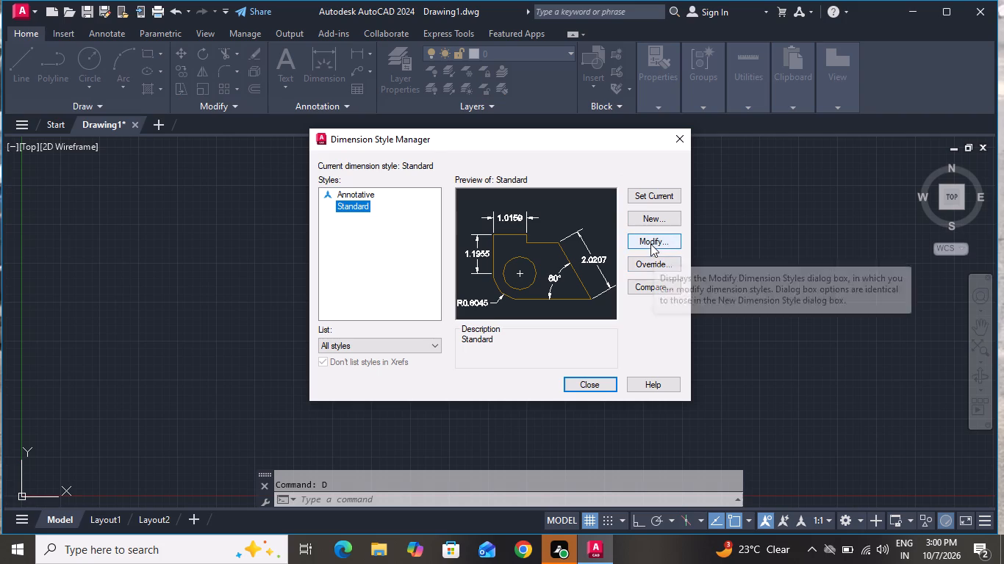
click(650, 244)
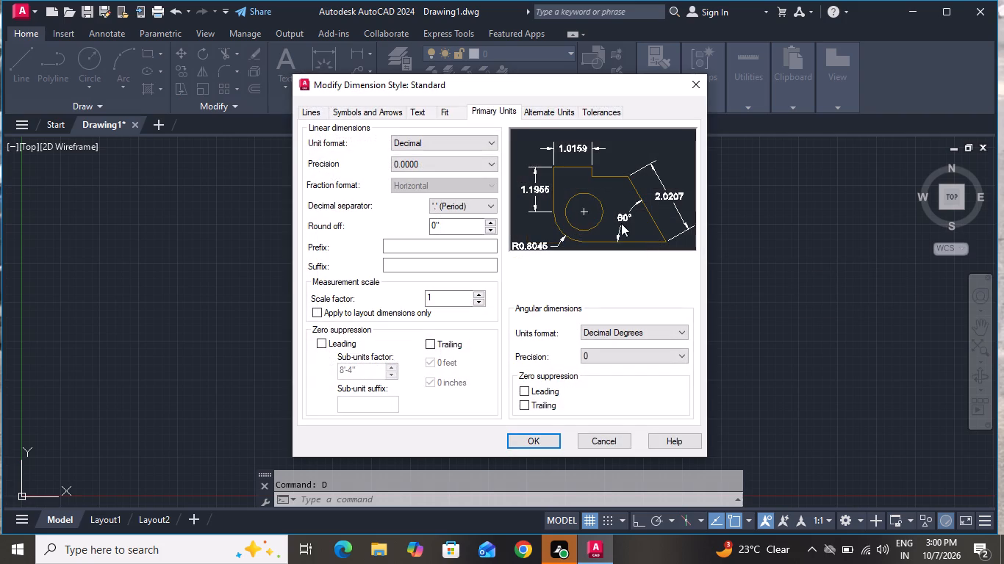
click(480, 106)
click(473, 142)
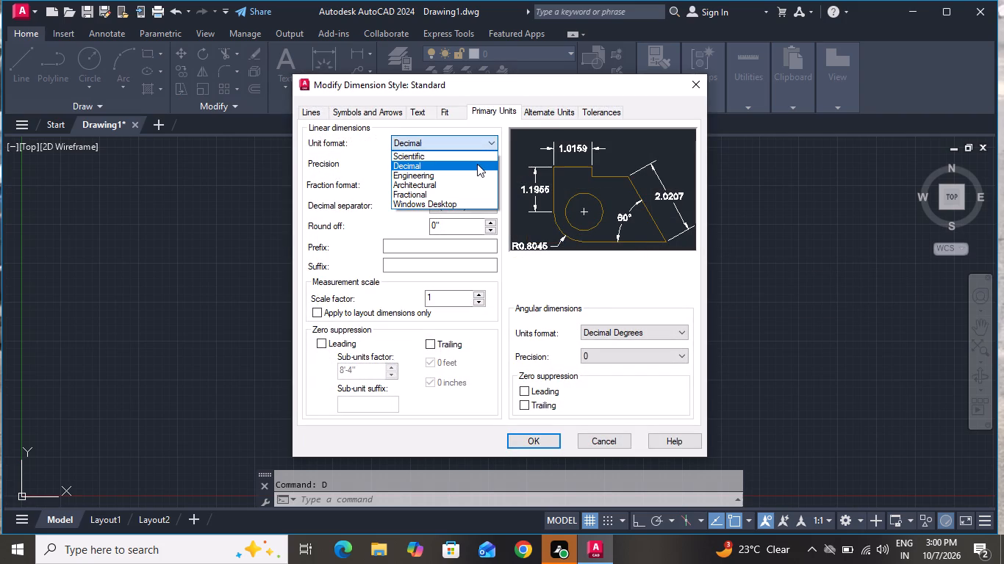
click(476, 174)
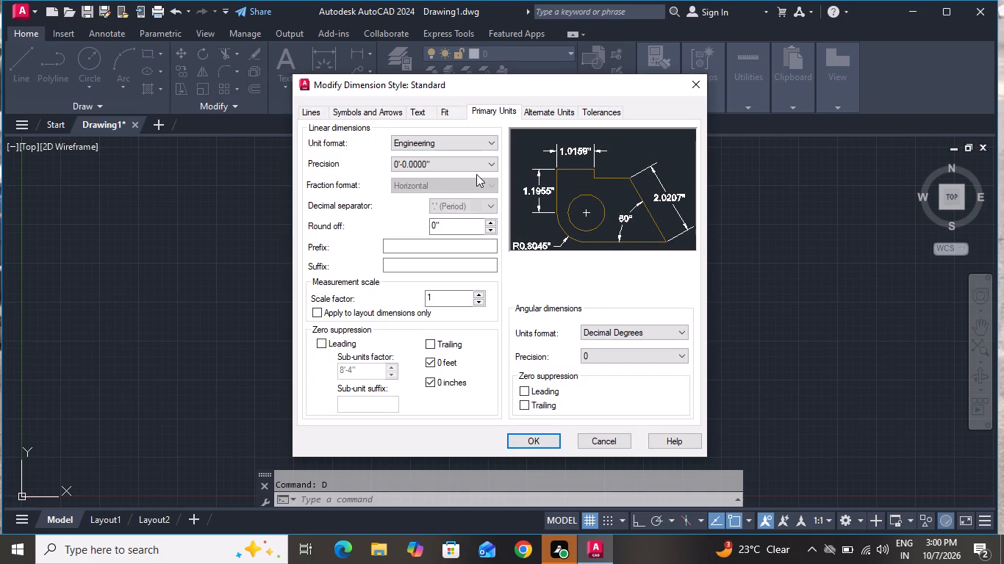
click(476, 173)
click(476, 169)
click(465, 177)
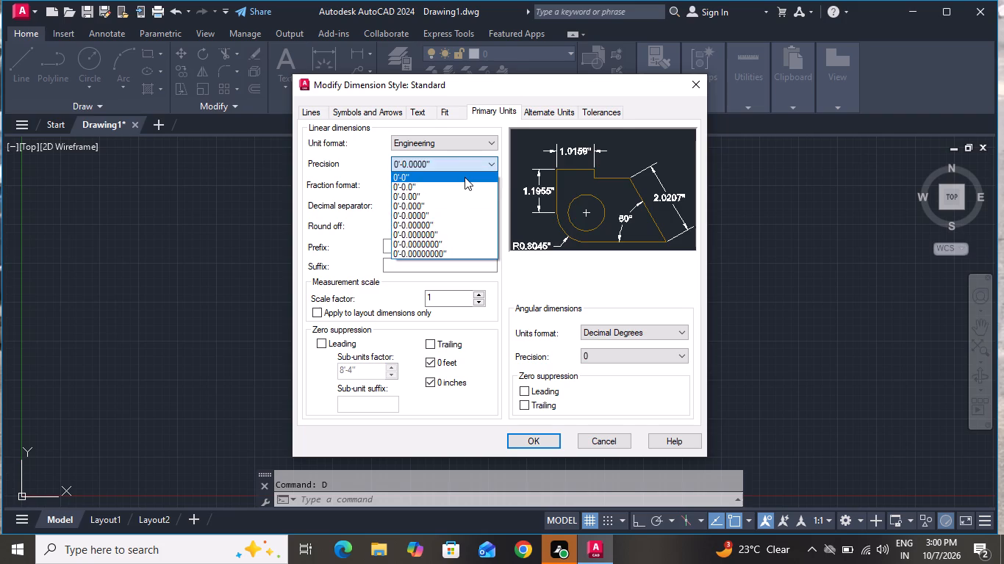
click(544, 442)
click(639, 192)
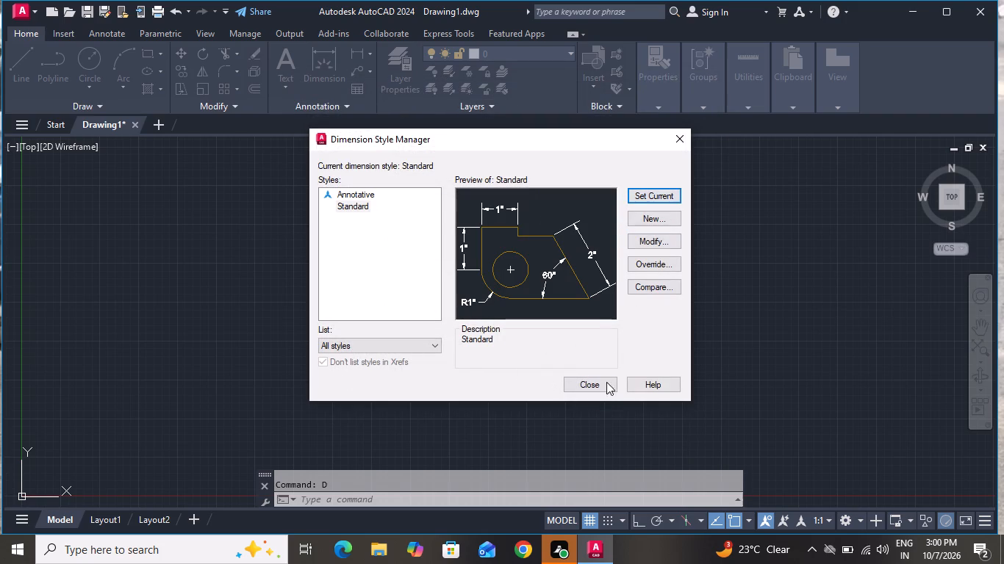
click(590, 385)
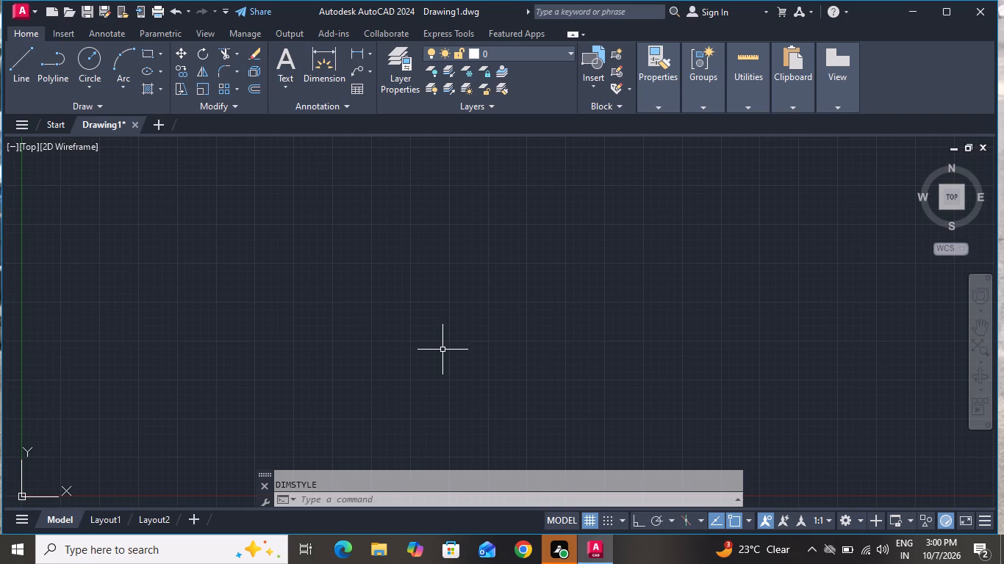
Draw a vertical line 32' long upward with Ortho mode on as the first side of the plan outline.
click(30, 49)
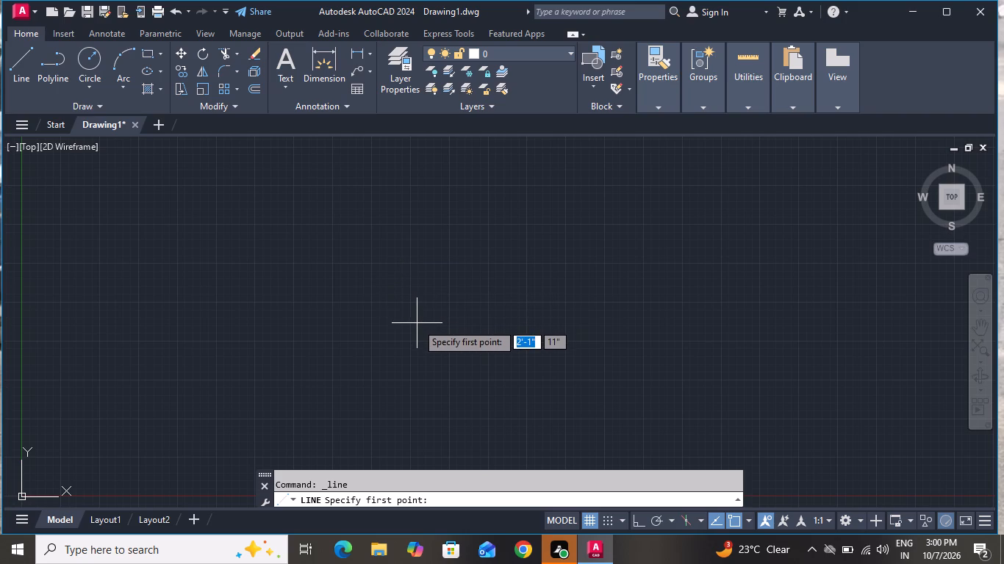
click(411, 344)
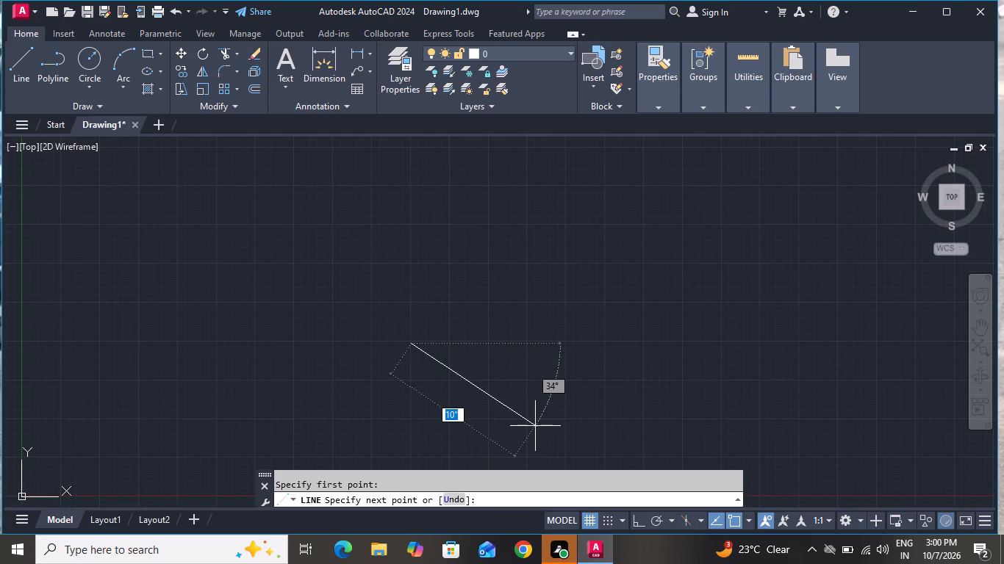
click(637, 527)
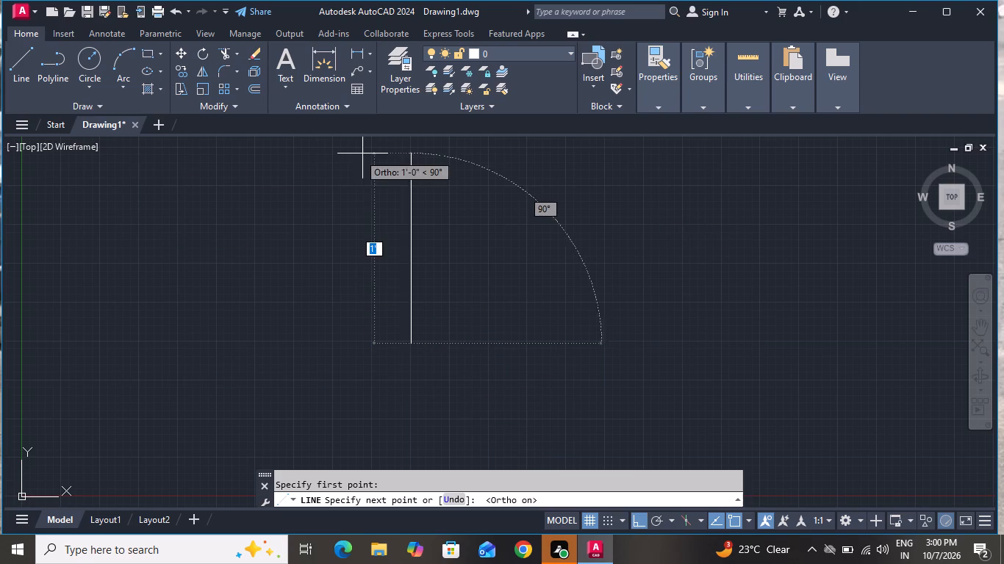
key(3)
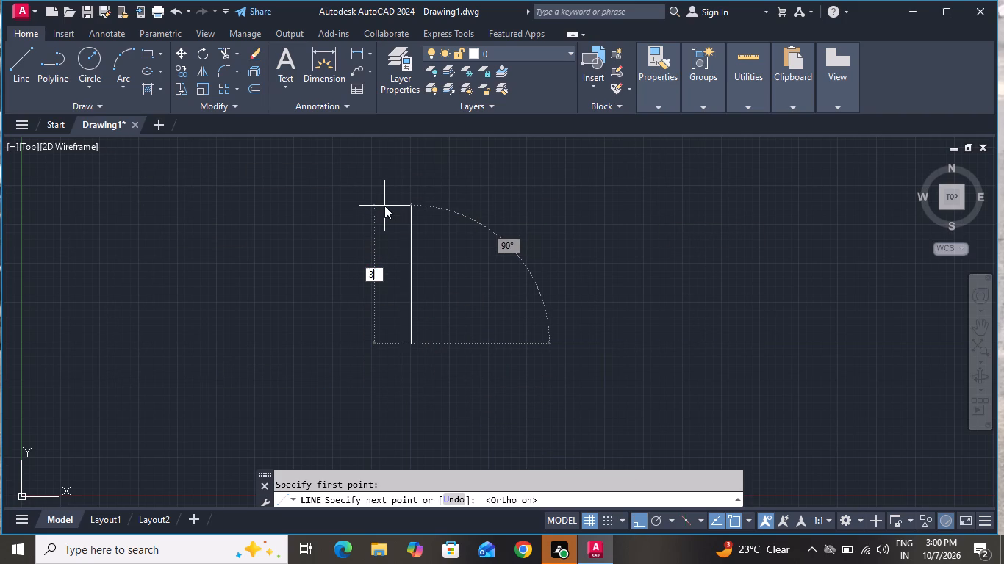
key(2)
key(apostrophe)
key(Return)
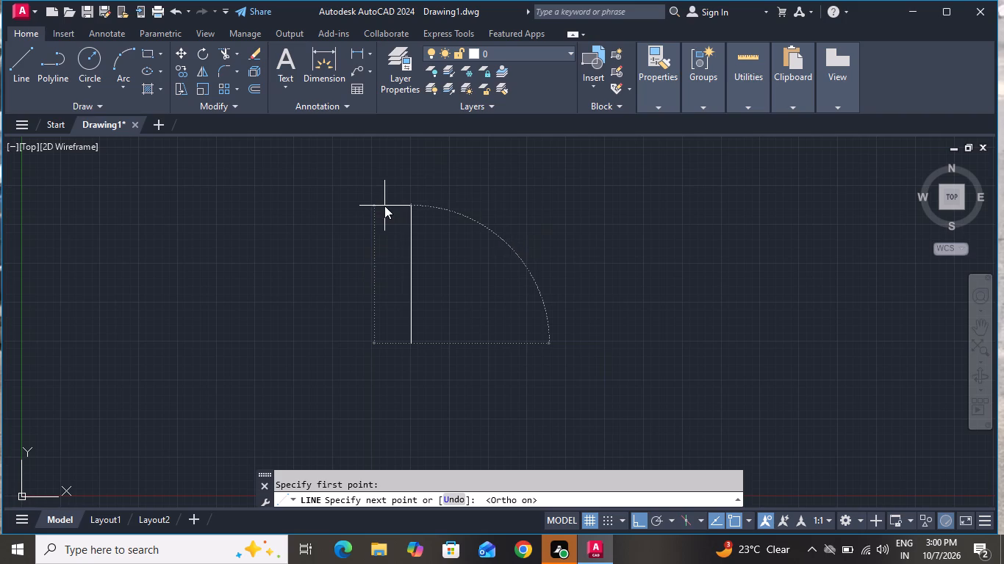
scroll(387, 256, down, 6)
scroll(390, 258, up, 1)
scroll(390, 258, down, 2)
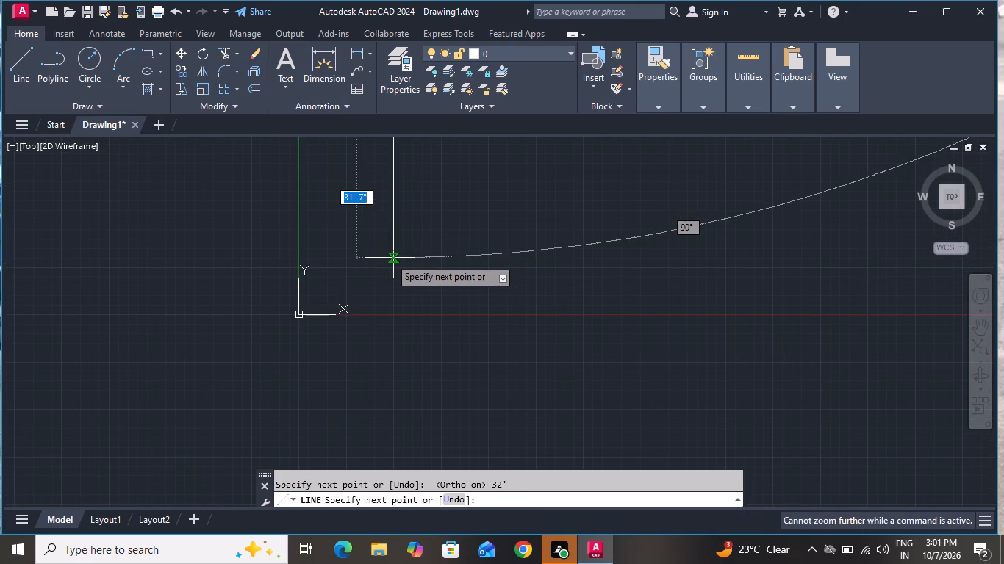
key(Escape)
Zoom out to the full drawing area with Zoom All and find clear space for the plan outline.
text(z a)
key(space)
scroll(390, 258, down, 5)
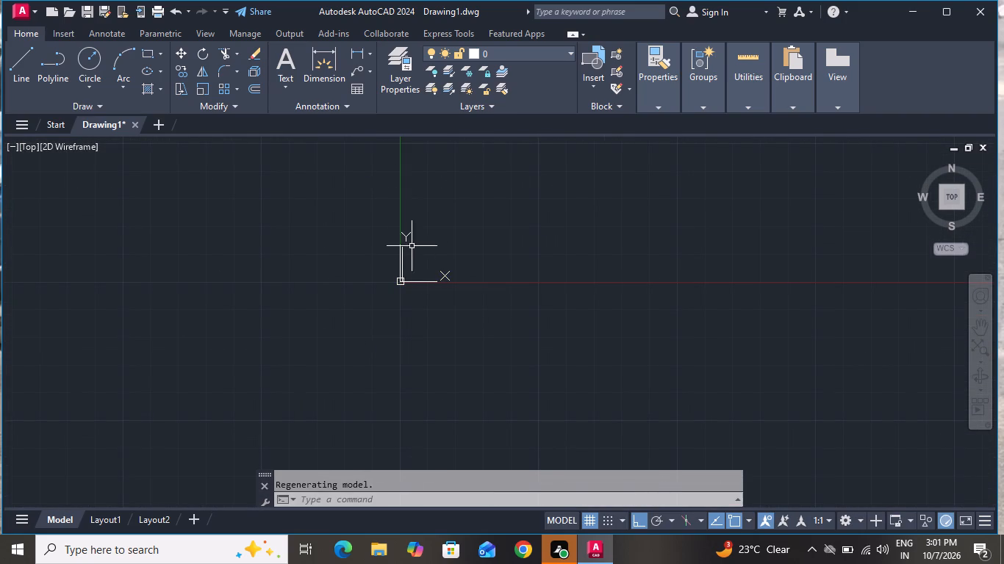
scroll(439, 227, up, 1)
scroll(420, 278, down, 3)
scroll(420, 279, up, 1)
scroll(420, 279, down, 1)
scroll(420, 279, up, 1)
scroll(420, 279, down, 1)
scroll(431, 267, up, 1)
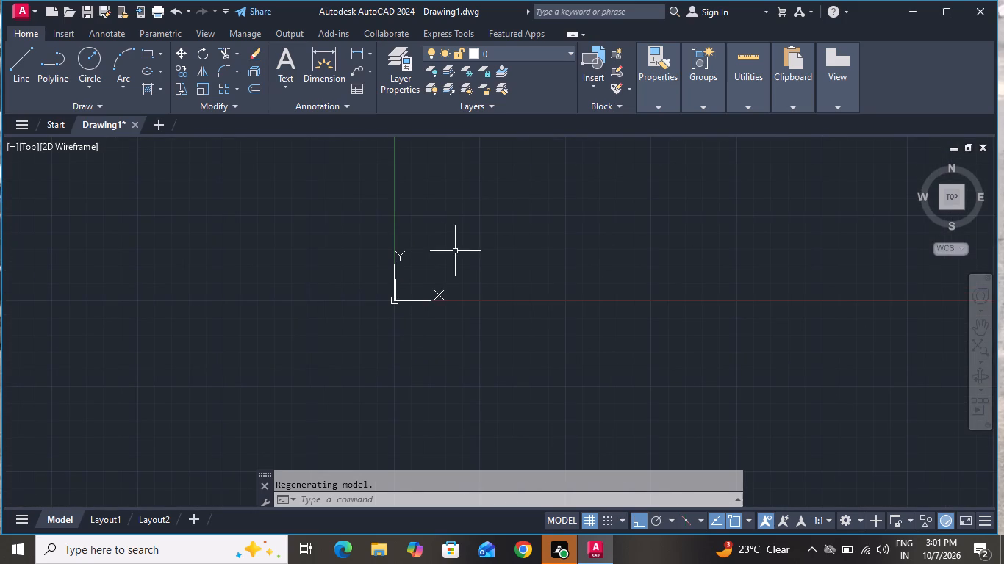
scroll(455, 251, down, 5)
scroll(455, 267, up, 1)
scroll(455, 267, down, 1)
scroll(458, 251, up, 1)
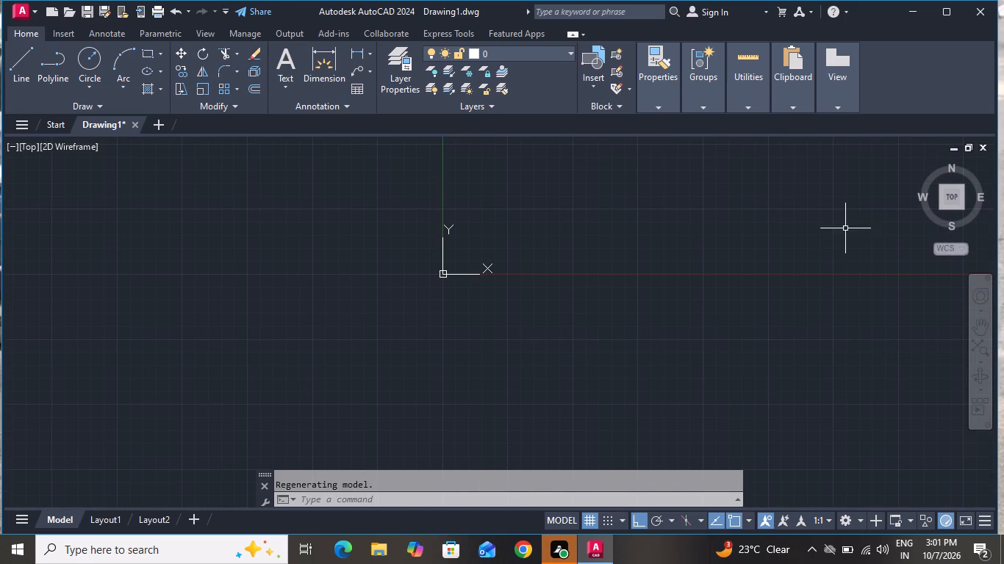
scroll(849, 218, up, 4)
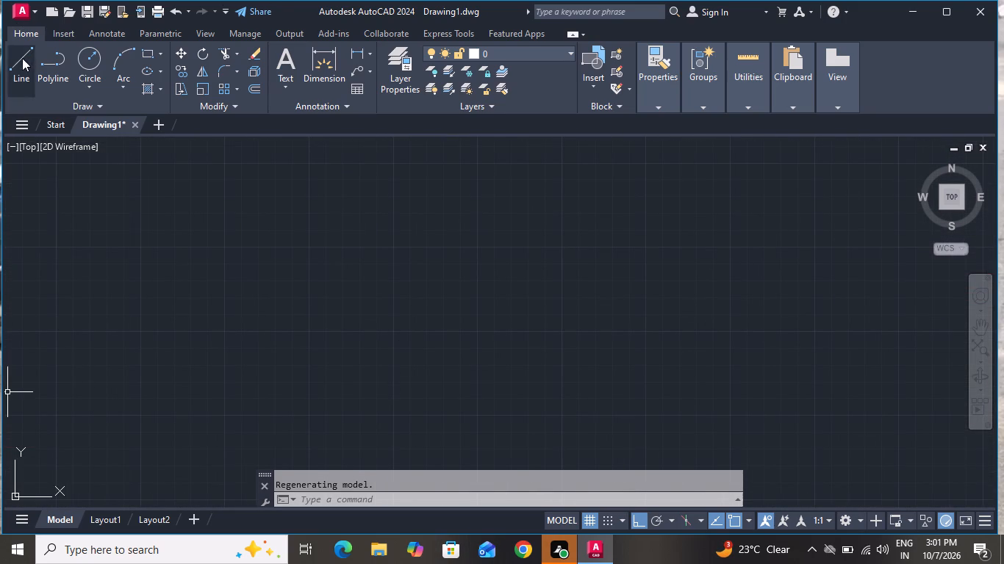
Draw three connected outline sides in clear space with Ortho on: 32' upward, 30' to the right and 32' downward.
click(22, 62)
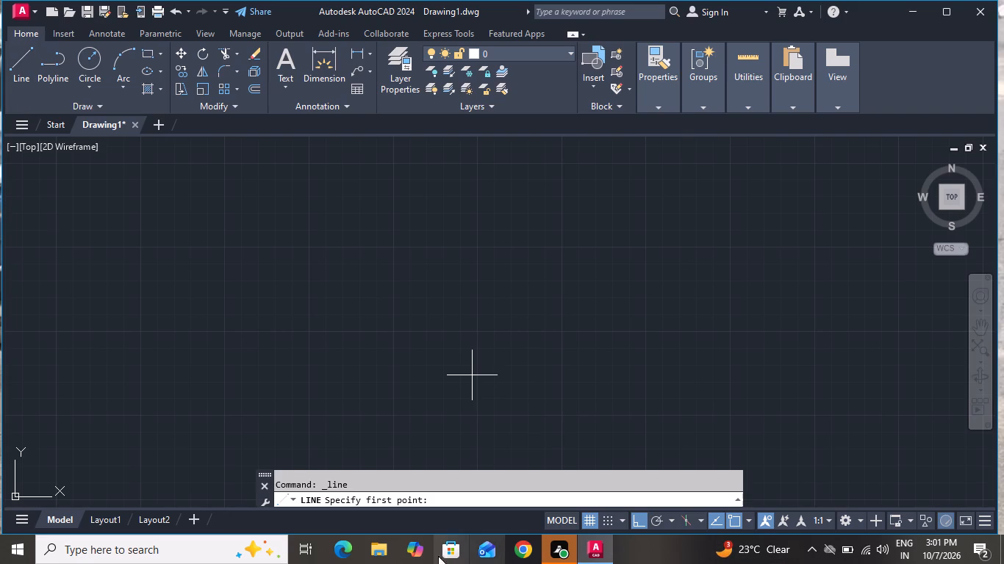
drag(398, 415, 394, 407)
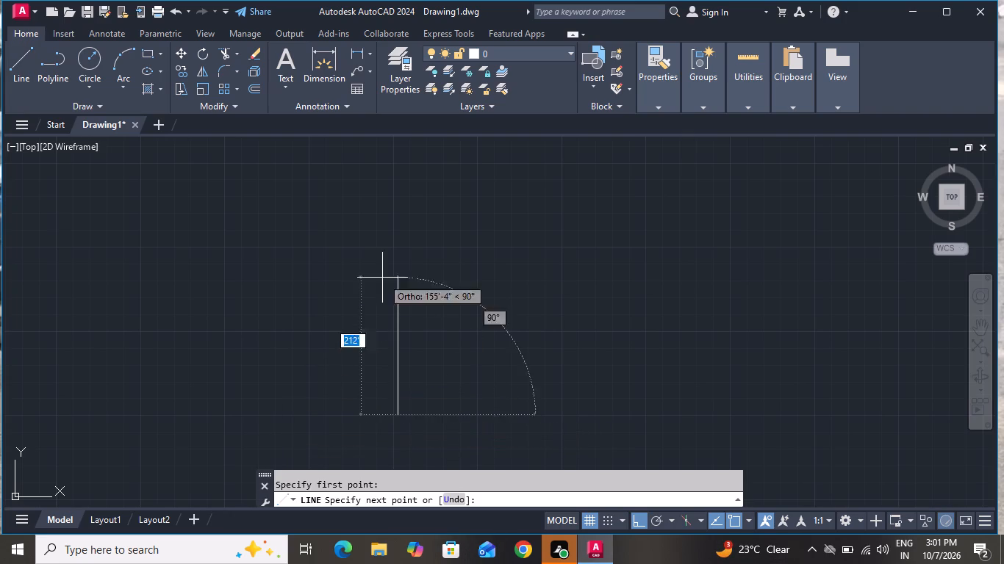
text(32)
key(apostrophe)
key(Return)
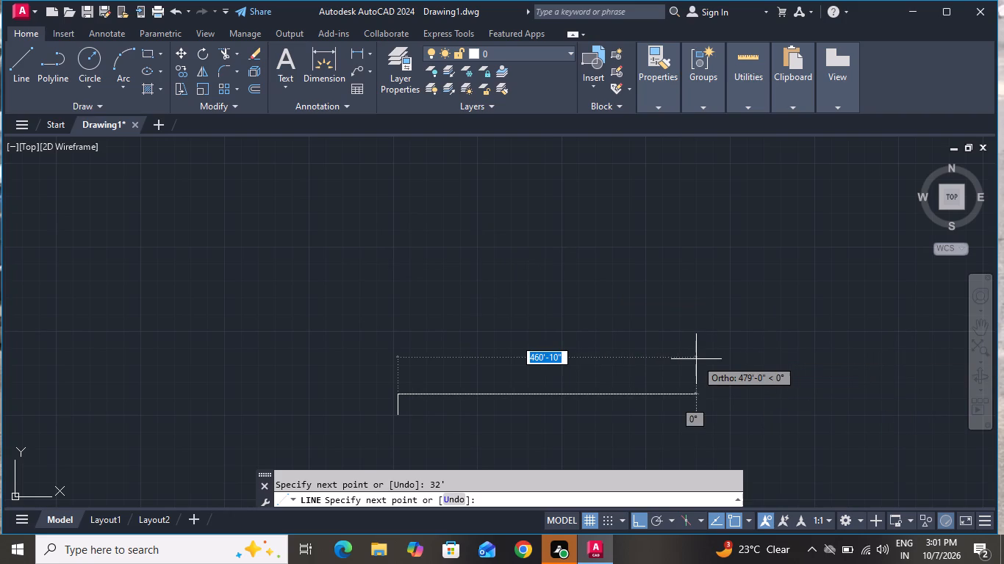
text(30)
key(apostrophe)
key(Return)
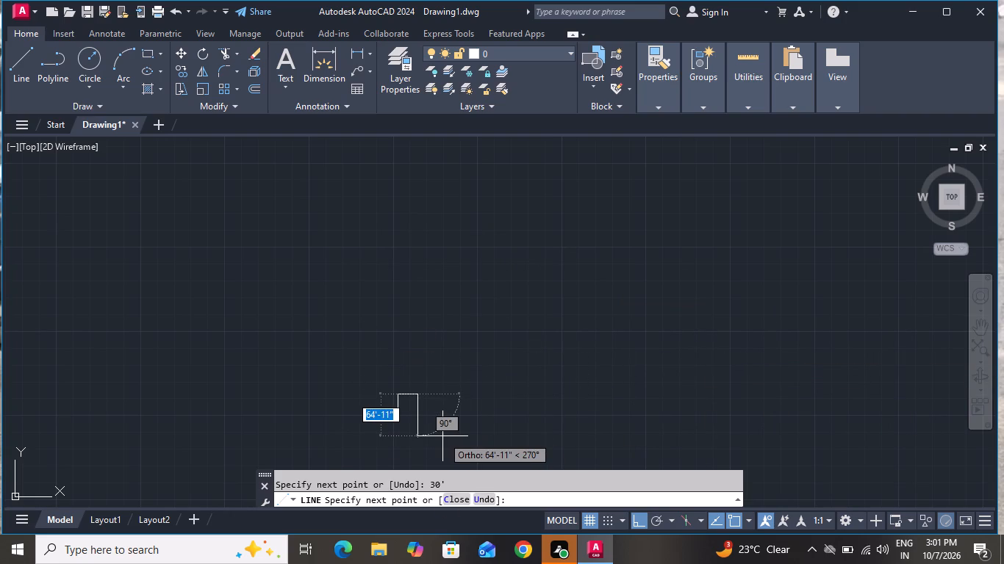
text(32)
key(apostrophe)
key(Return)
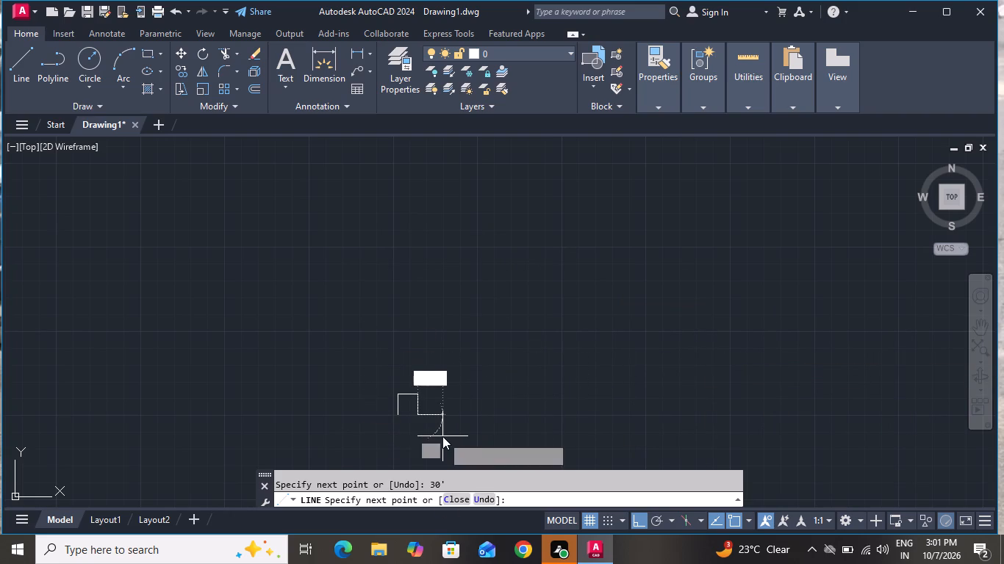
key(3)
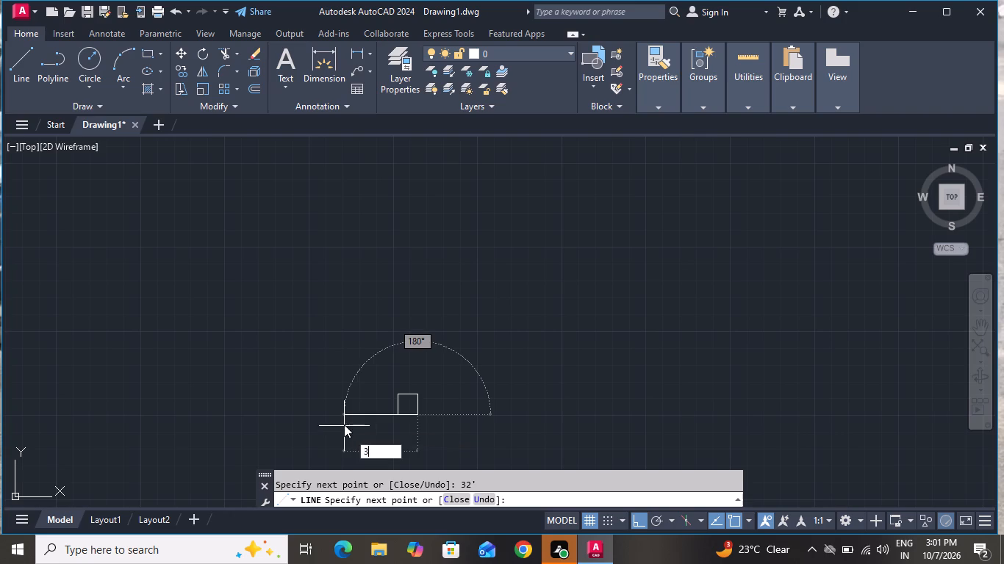
key(0)
key(apostrophe)
key(Return)
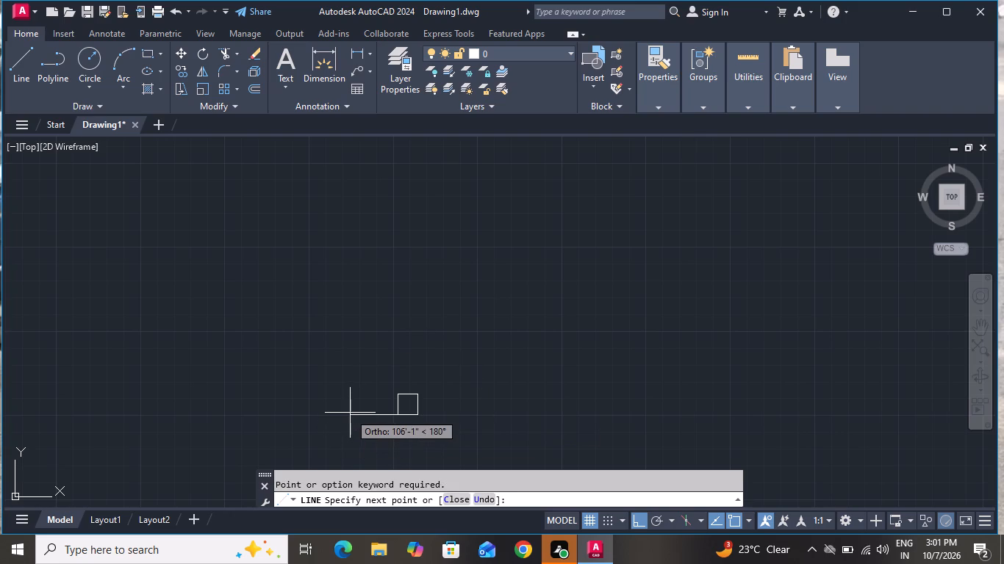
right_click(350, 413)
click(424, 253)
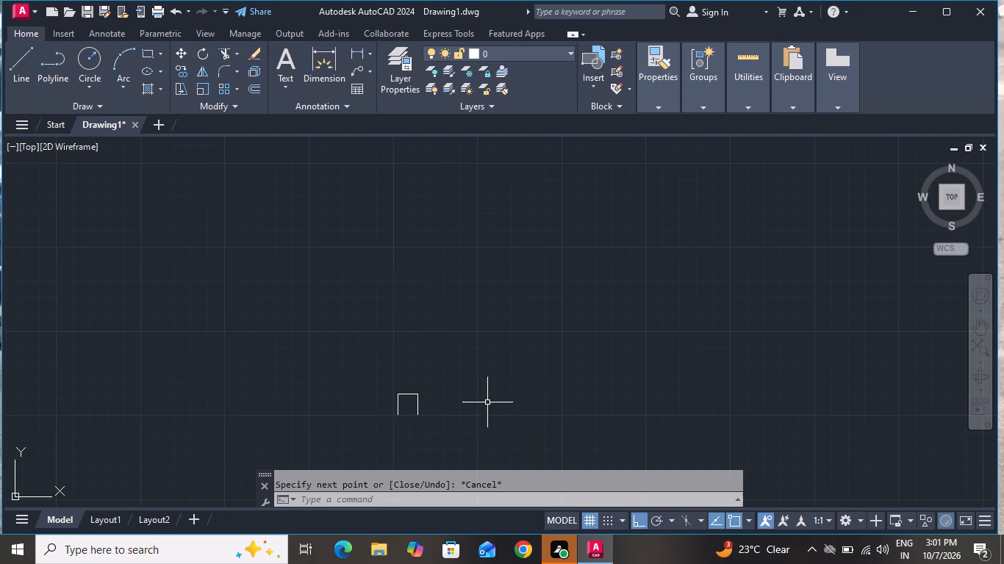
Close the outline with a line joining the lower endpoints of the two vertical sides.
scroll(400, 433, up, 3)
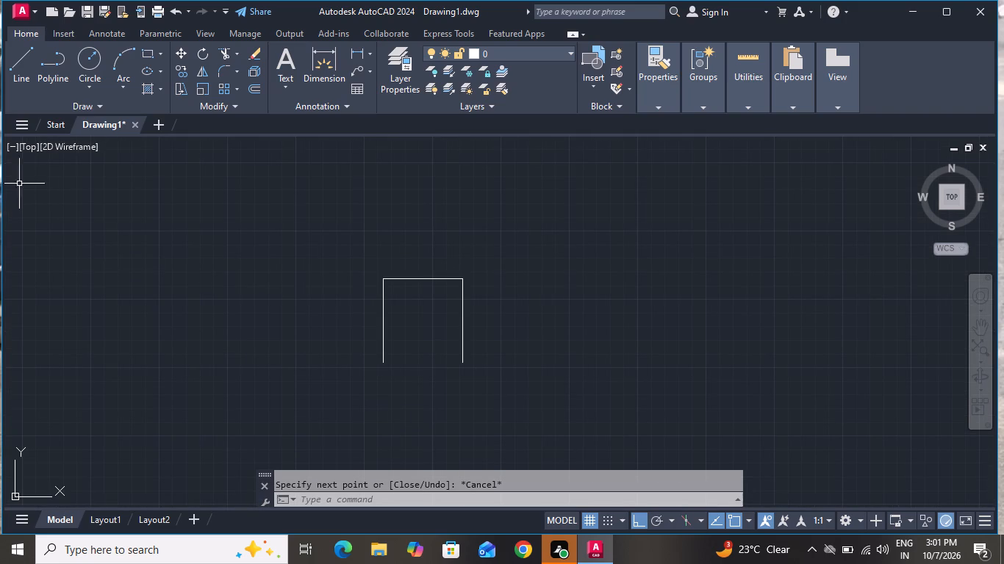
click(22, 48)
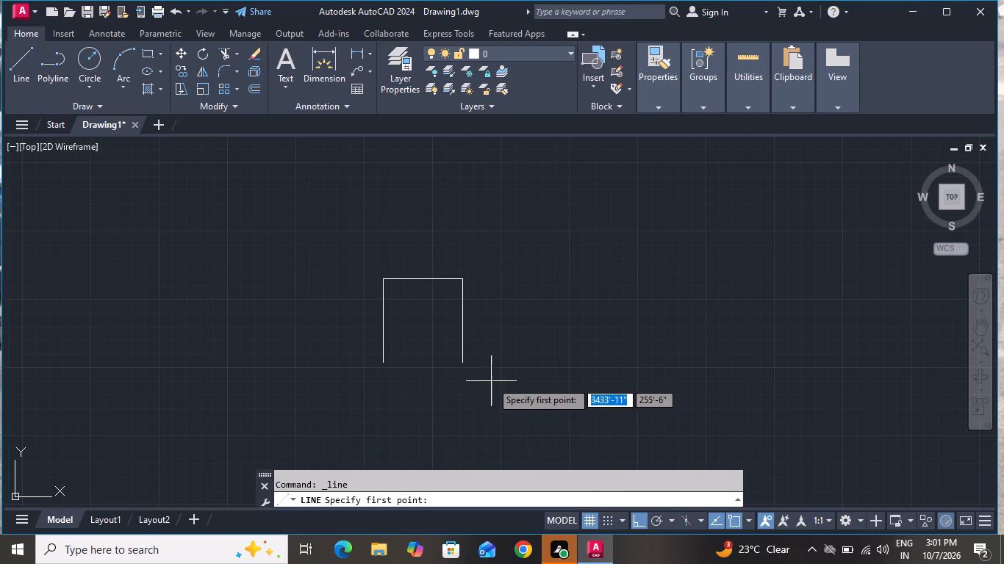
click(469, 364)
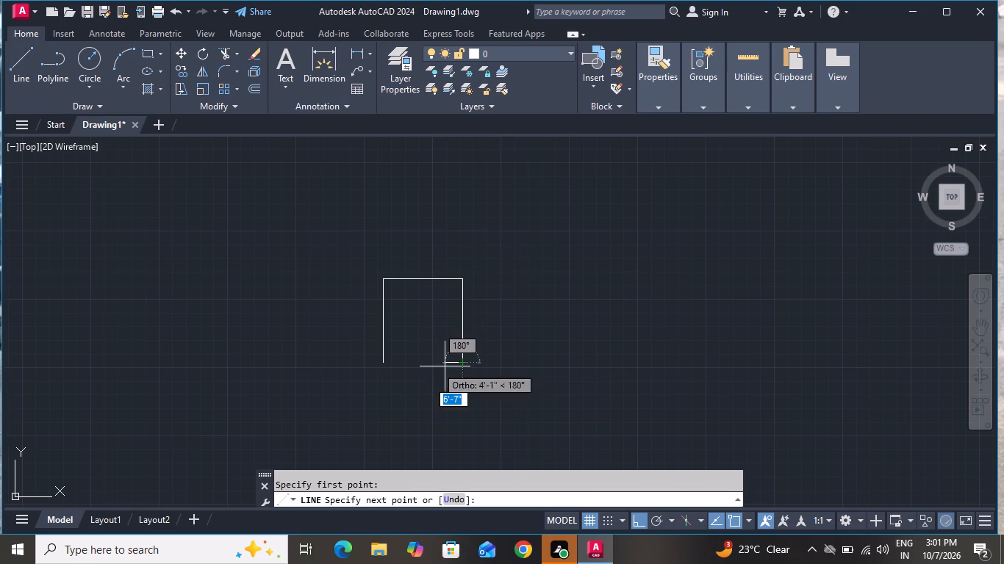
click(387, 365)
right_click(388, 365)
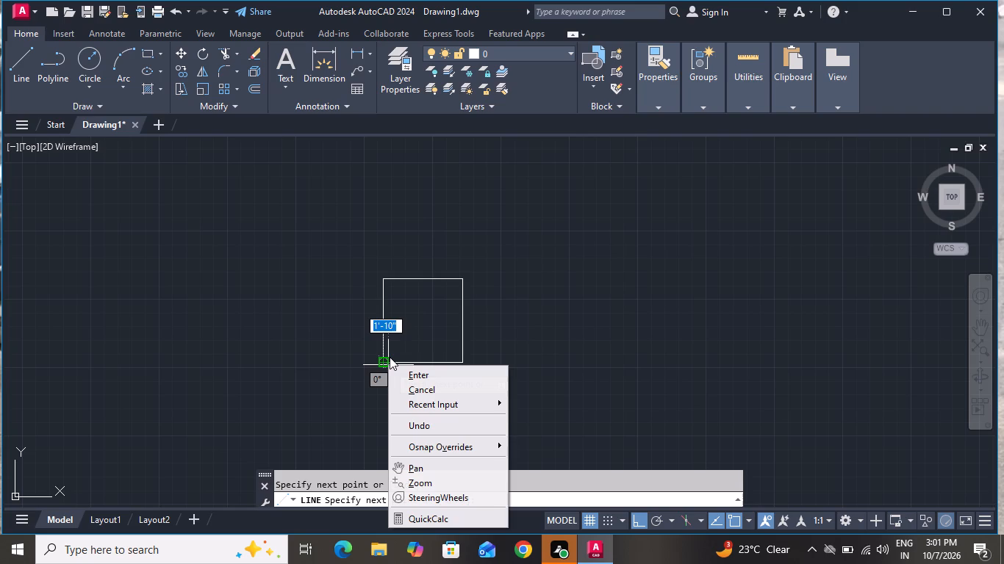
click(415, 381)
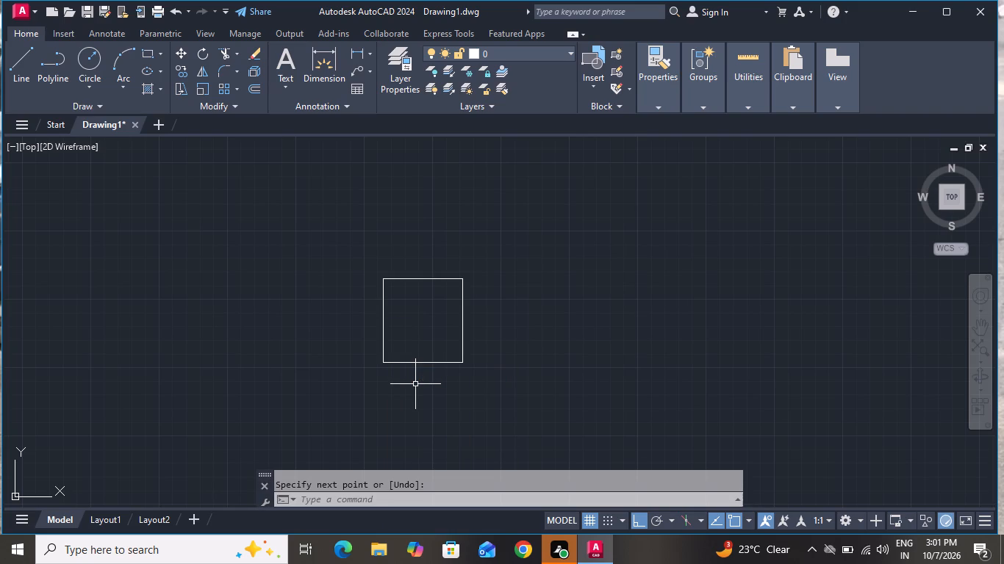
Offset all four sides of the outline 9" inward to form the outer walls.
key(o)
key(space)
key(9)
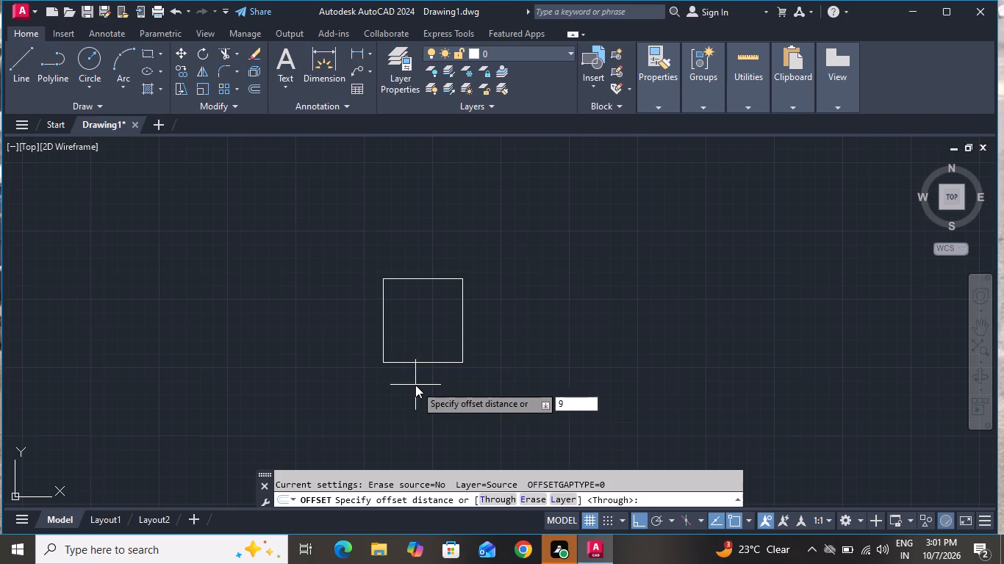
key(shift+quotedbl)
key(Return)
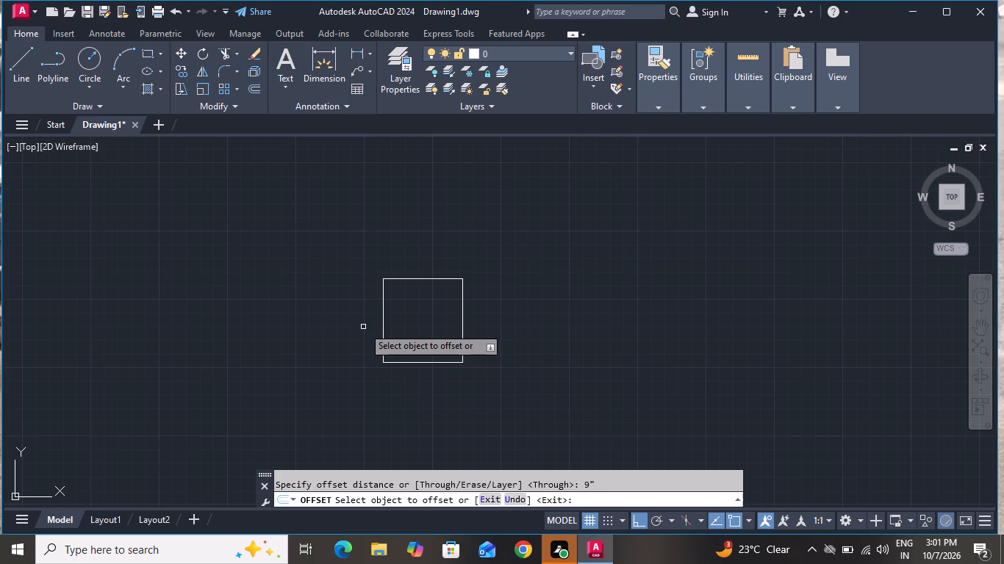
click(381, 325)
click(435, 306)
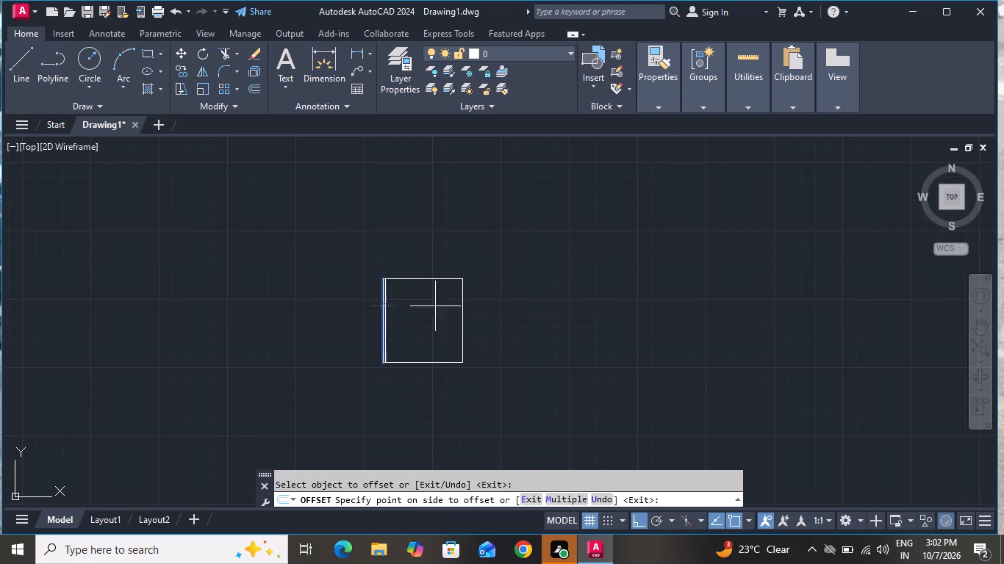
drag(431, 279, 433, 286)
click(437, 328)
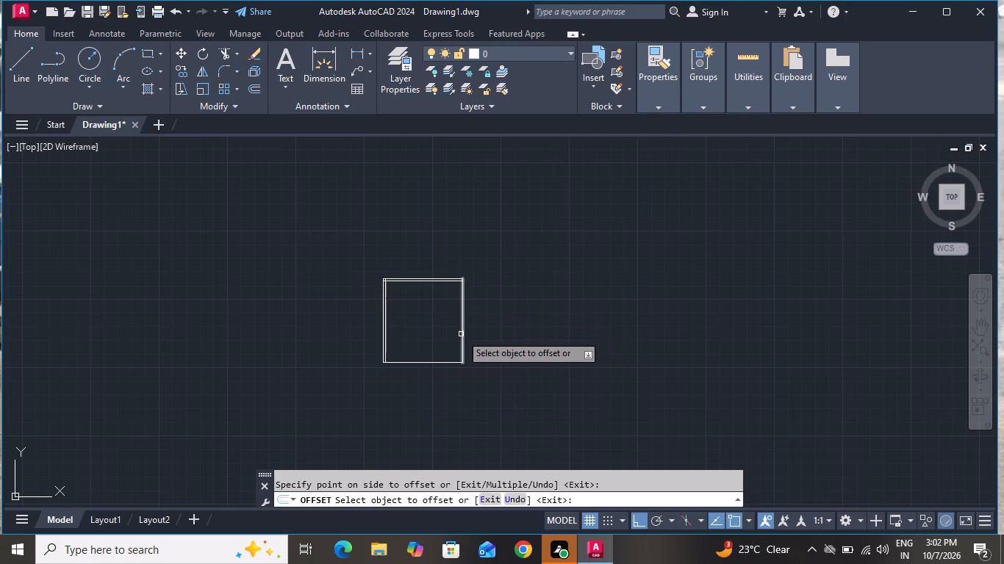
click(462, 338)
click(406, 341)
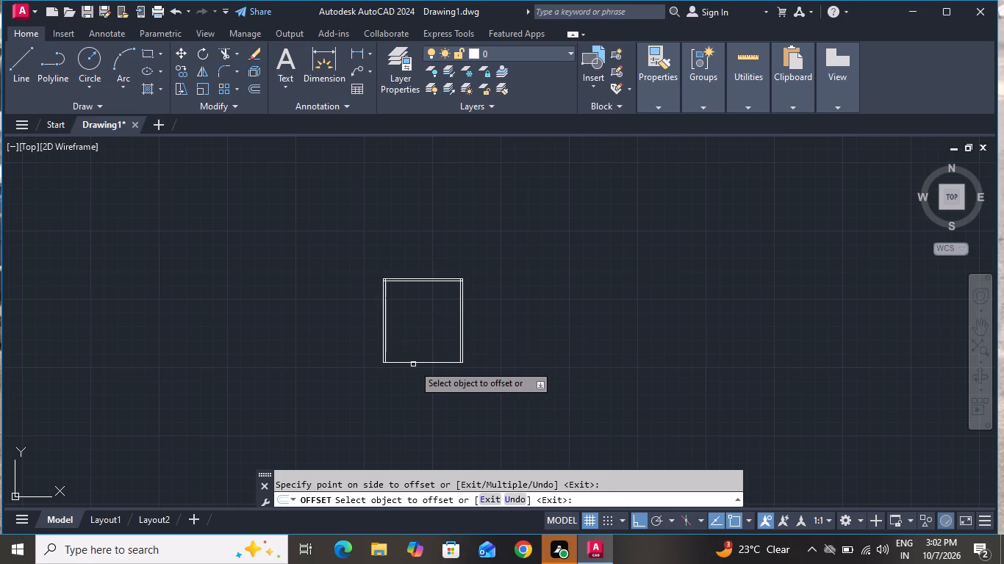
click(413, 364)
click(412, 321)
right_click(412, 317)
click(433, 344)
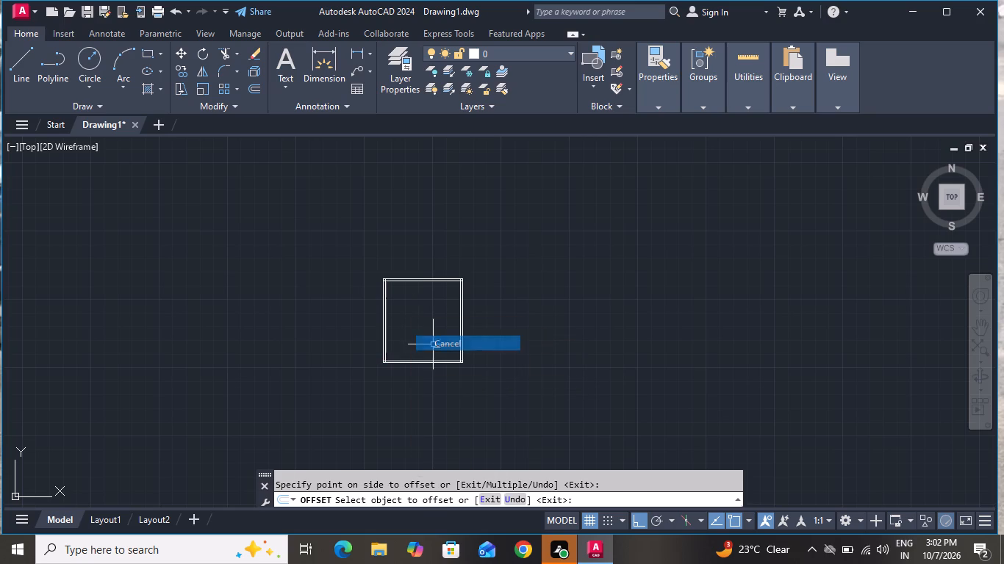
Trim the inner wall lines that overrun at the plan's upper-left corner.
scroll(390, 272, up, 1)
scroll(390, 272, down, 1)
scroll(342, 289, up, 1)
scroll(342, 289, down, 1)
scroll(342, 289, up, 3)
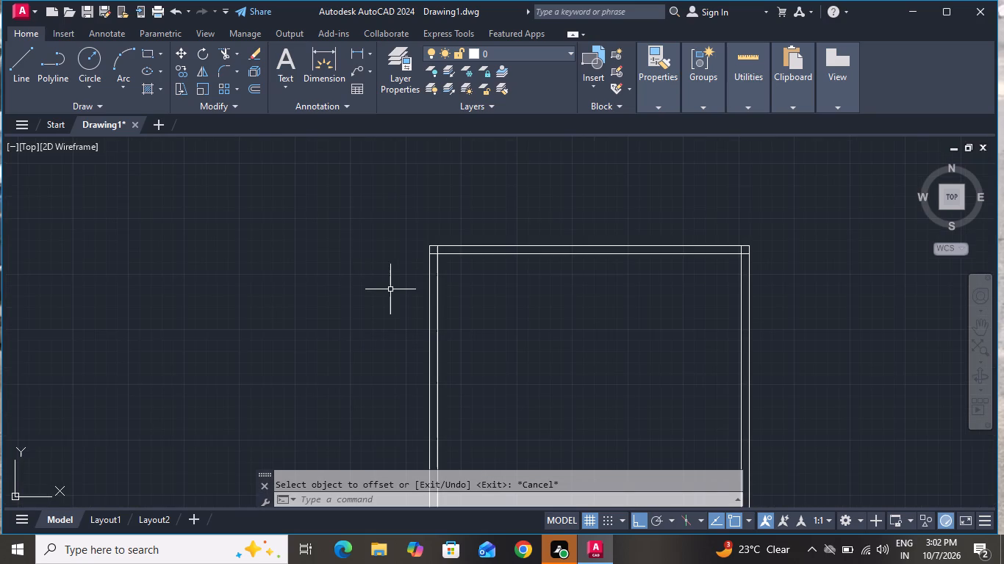
scroll(390, 289, up, 1)
scroll(390, 289, down, 3)
key(r)
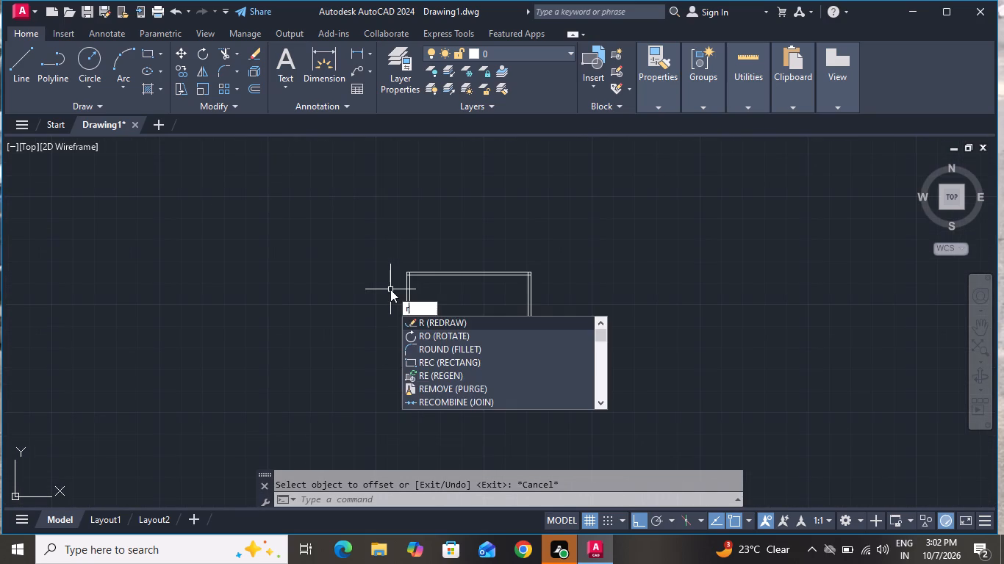
key(BackSpace)
text(tr)
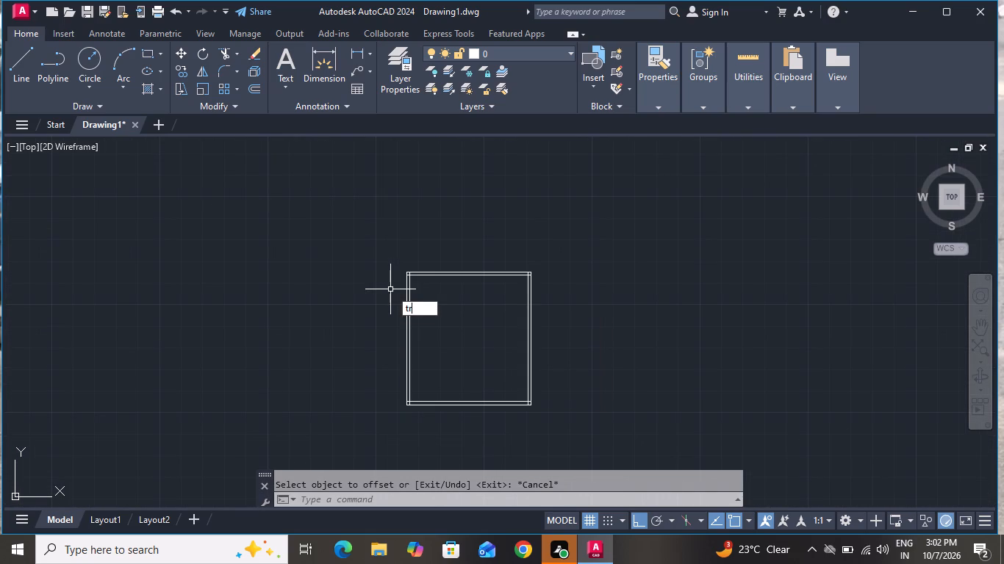
key(space)
key(space)
scroll(406, 275, up, 3)
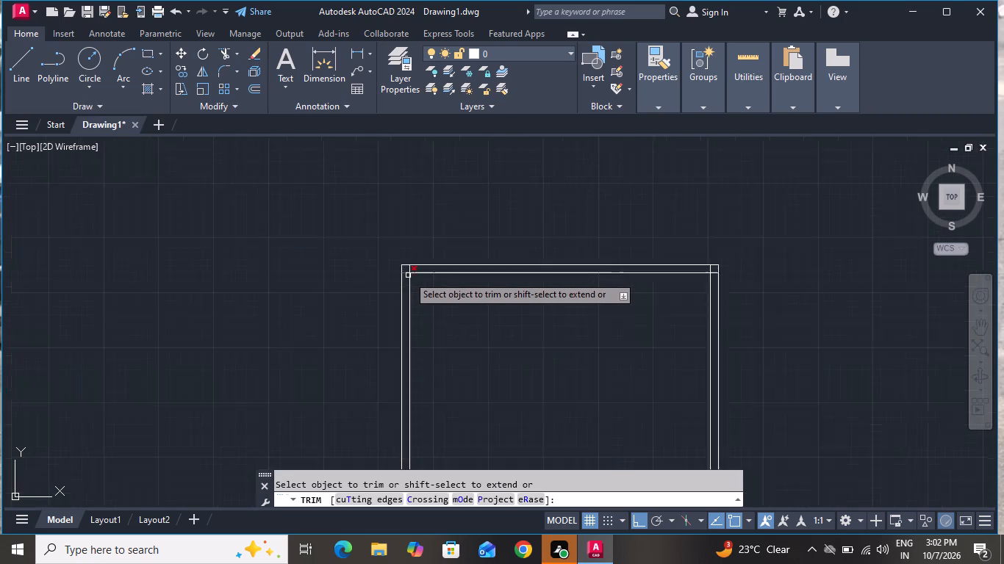
scroll(409, 270, up, 1)
scroll(408, 268, down, 1)
scroll(408, 268, up, 3)
click(411, 245)
click(400, 259)
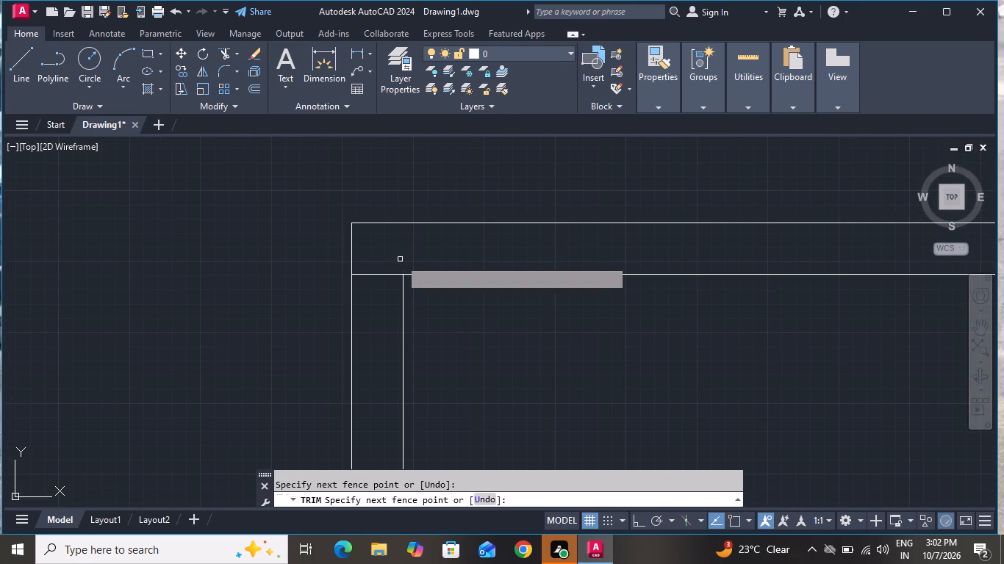
click(373, 250)
click(377, 322)
scroll(376, 320, down, 3)
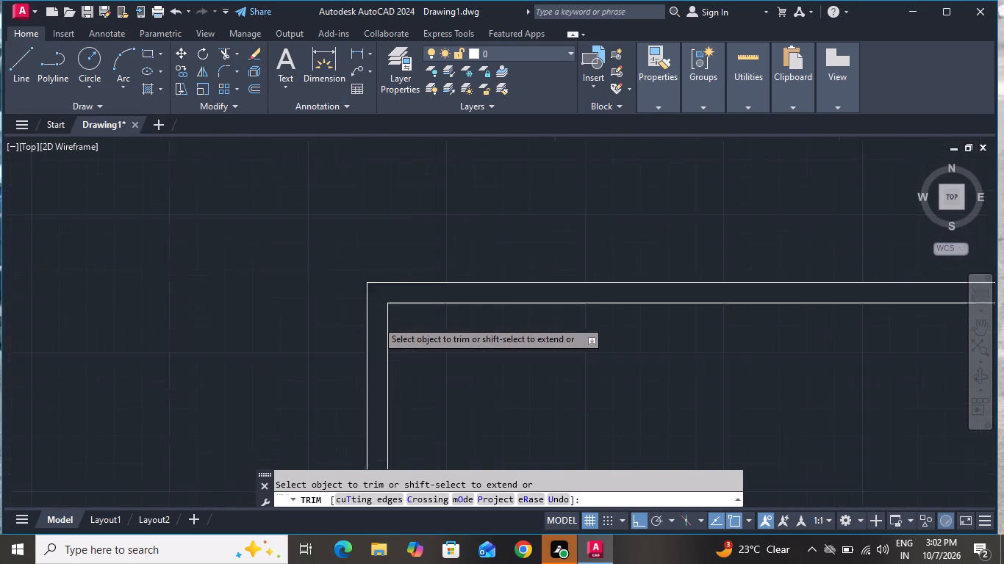
Trim the inner wall lines that overrun at the plan's upper-right corner.
scroll(376, 320, down, 4)
scroll(471, 333, up, 3)
scroll(340, 228, up, 3)
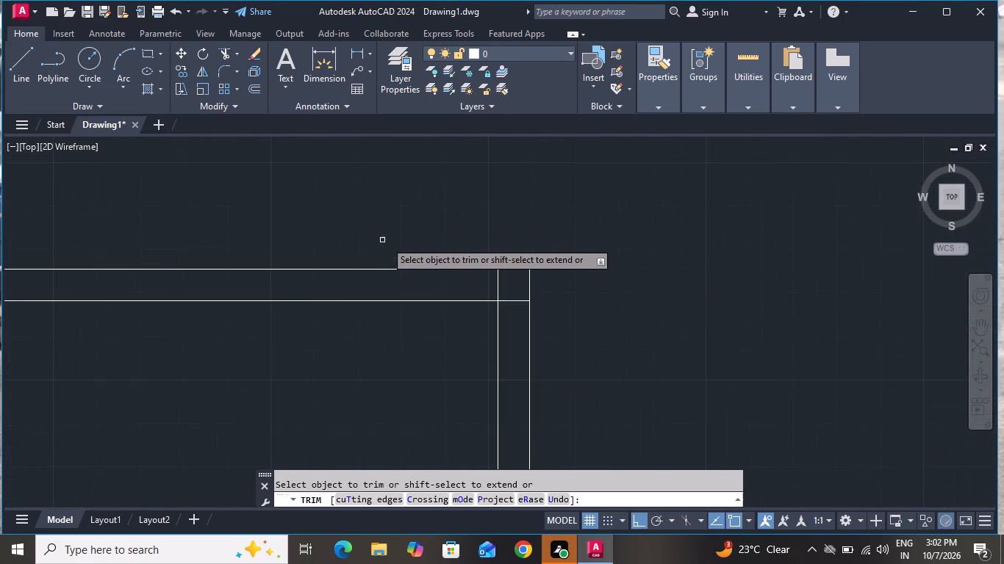
scroll(467, 265, up, 3)
click(484, 299)
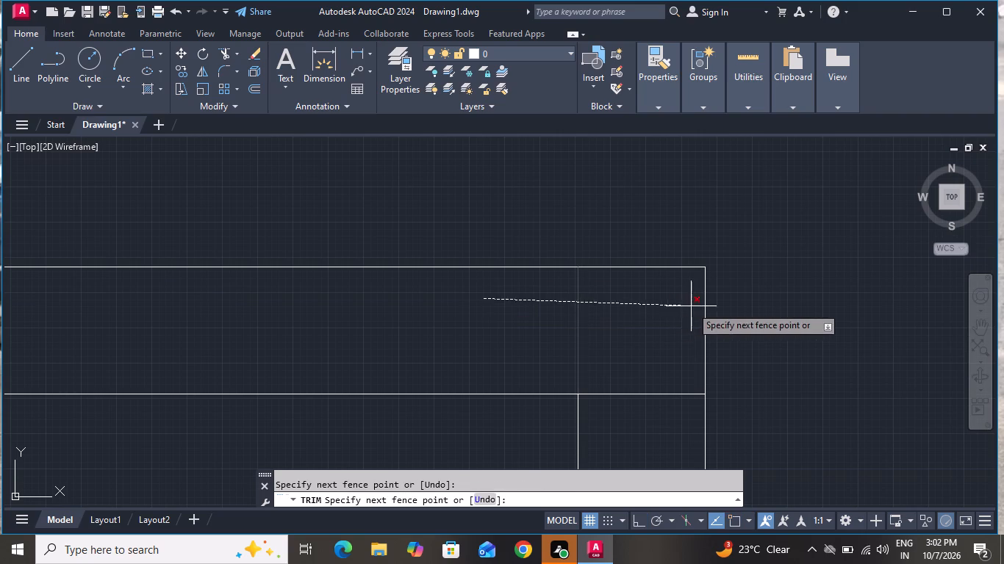
click(661, 328)
click(656, 325)
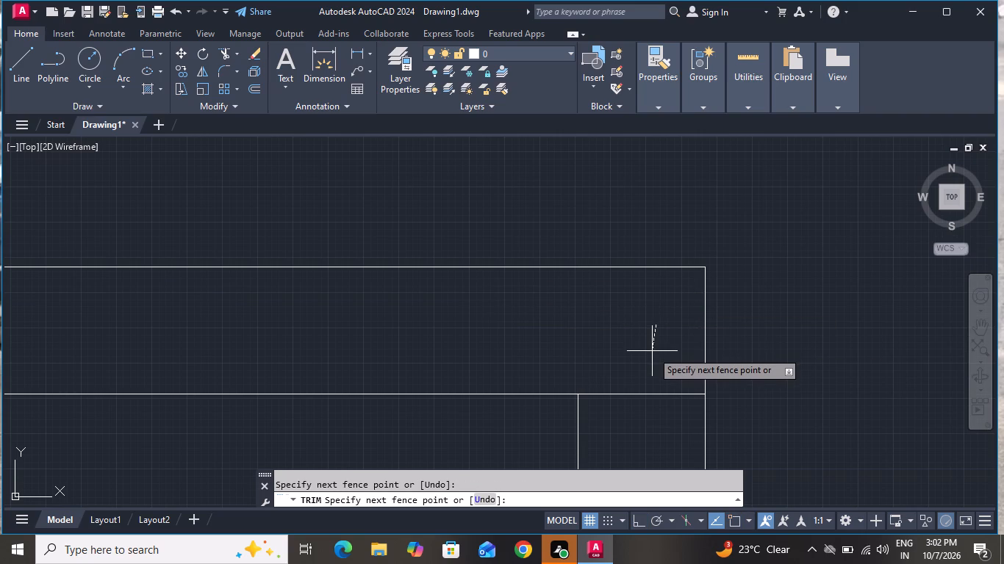
click(648, 420)
scroll(637, 374, down, 4)
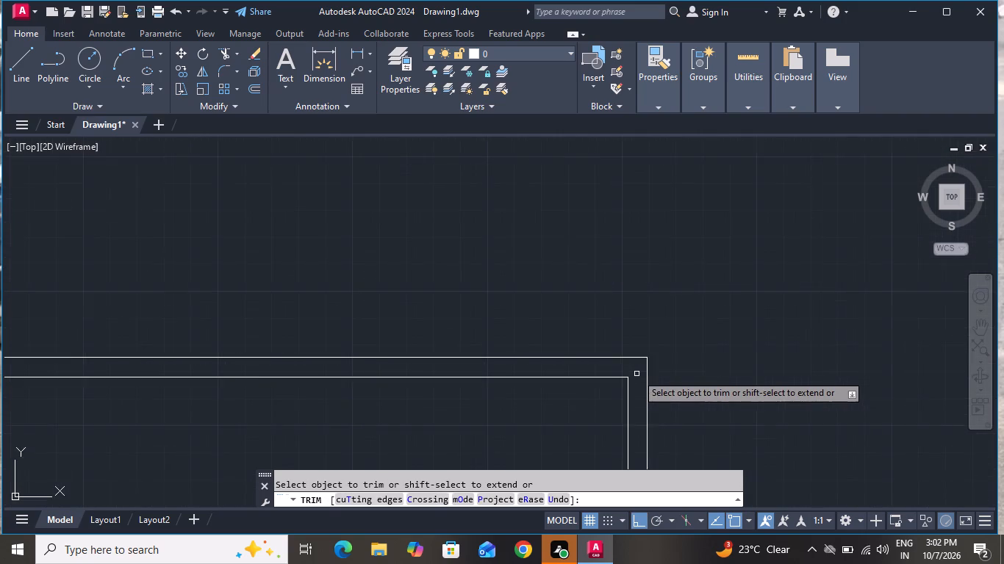
scroll(637, 374, down, 6)
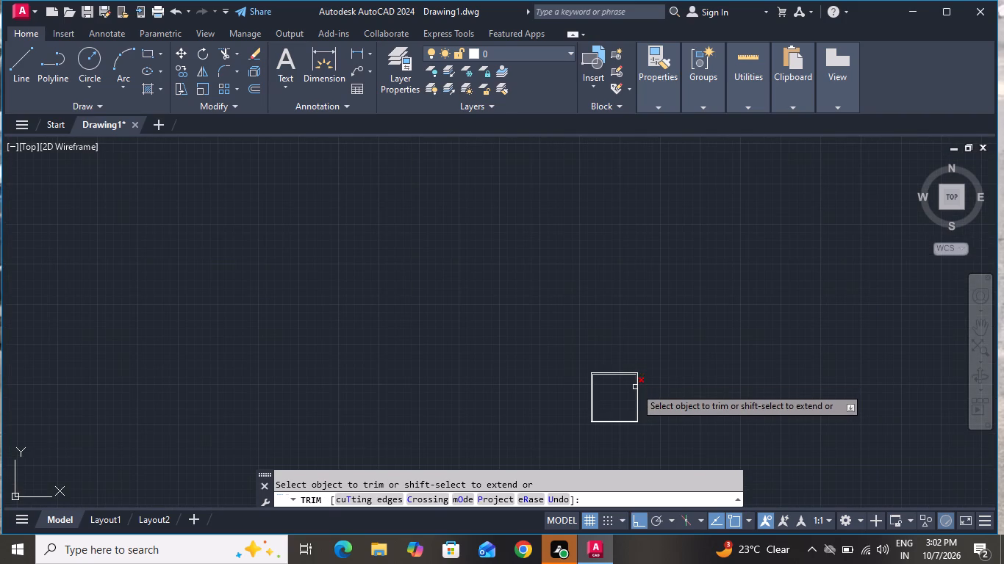
Trim the inner wall lines that overrun at the plan's lower-right corner.
scroll(634, 397, up, 4)
scroll(639, 393, down, 4)
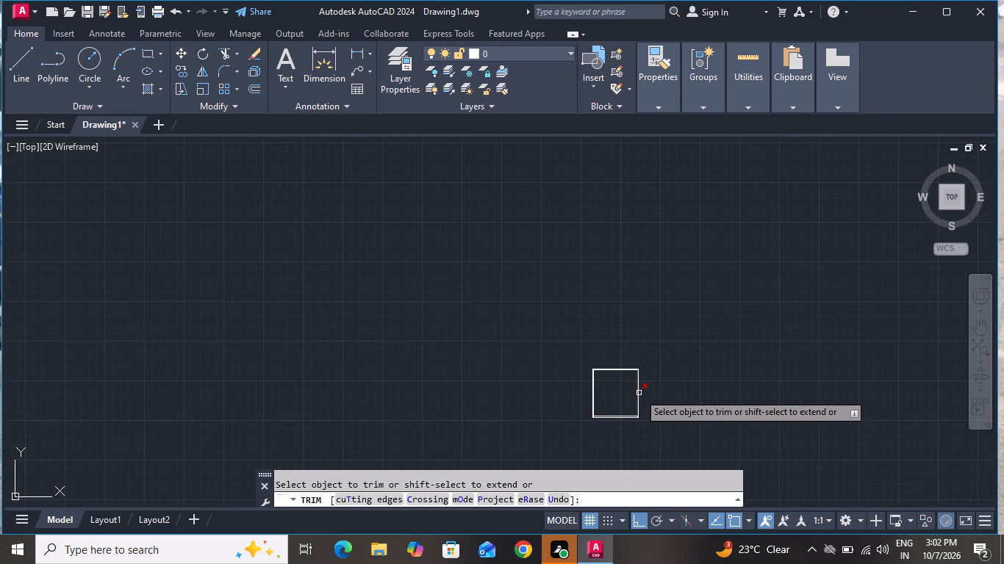
scroll(631, 414, up, 3)
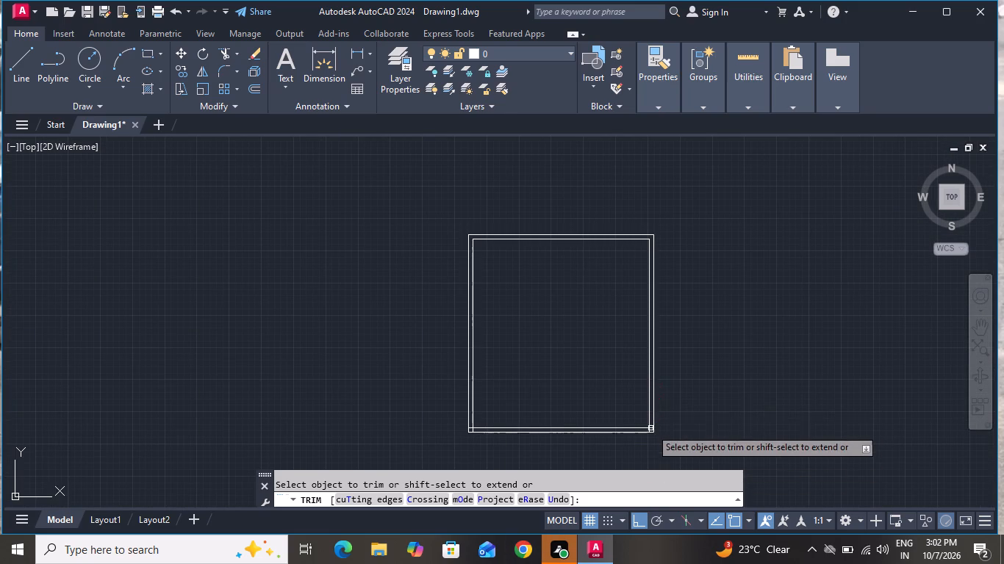
scroll(650, 428, up, 3)
scroll(646, 441, down, 1)
scroll(646, 441, up, 2)
click(651, 407)
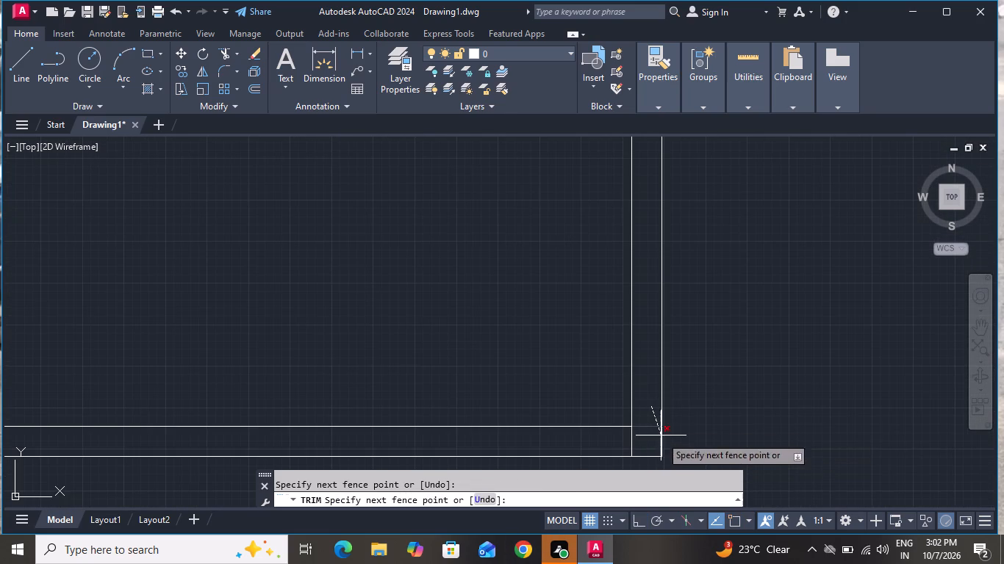
double_click(645, 448)
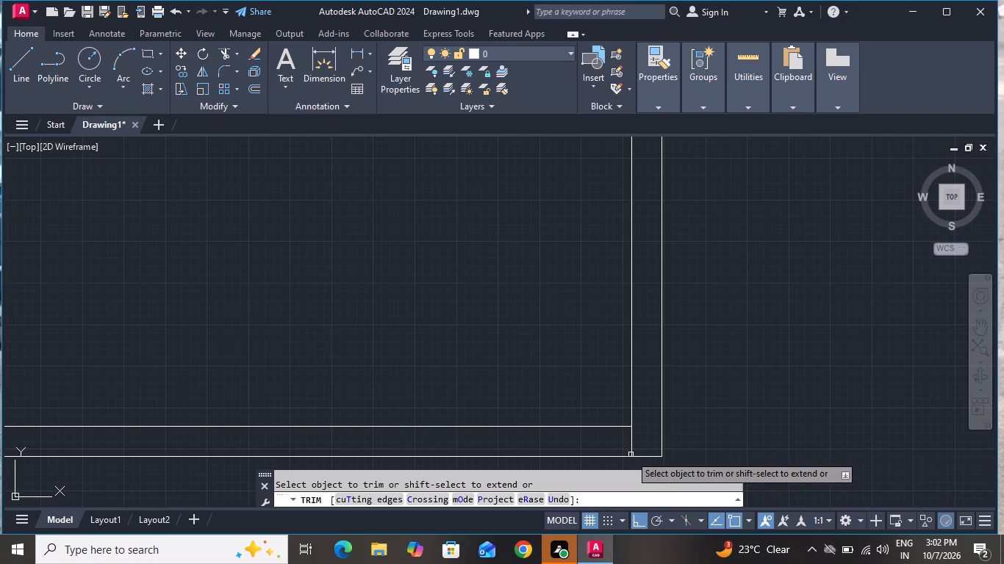
click(632, 452)
Trim the inner wall lines that overrun at the plan's lower-left corner and finish trimming.
scroll(554, 444, down, 2)
scroll(524, 441, up, 1)
scroll(524, 440, down, 4)
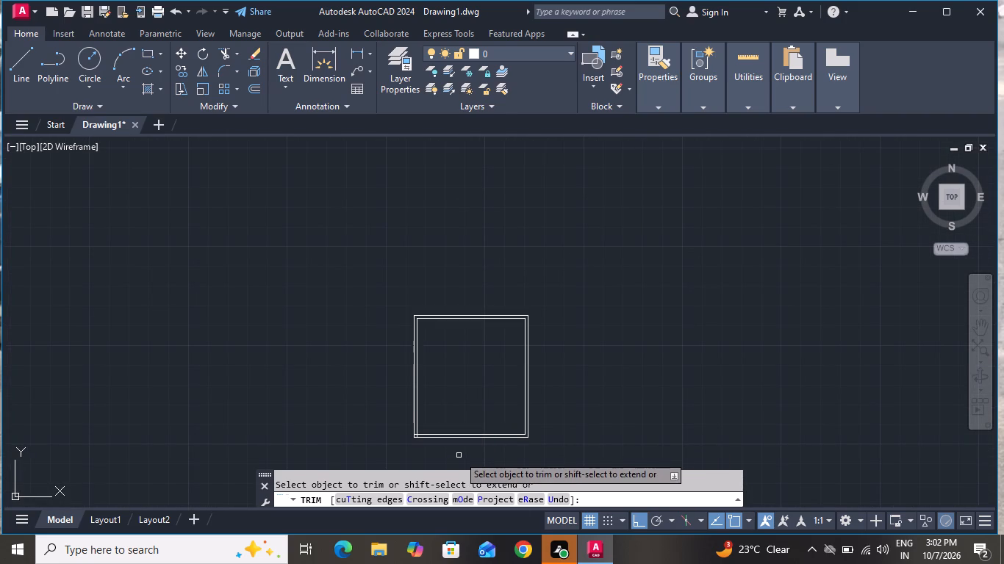
scroll(429, 444, up, 3)
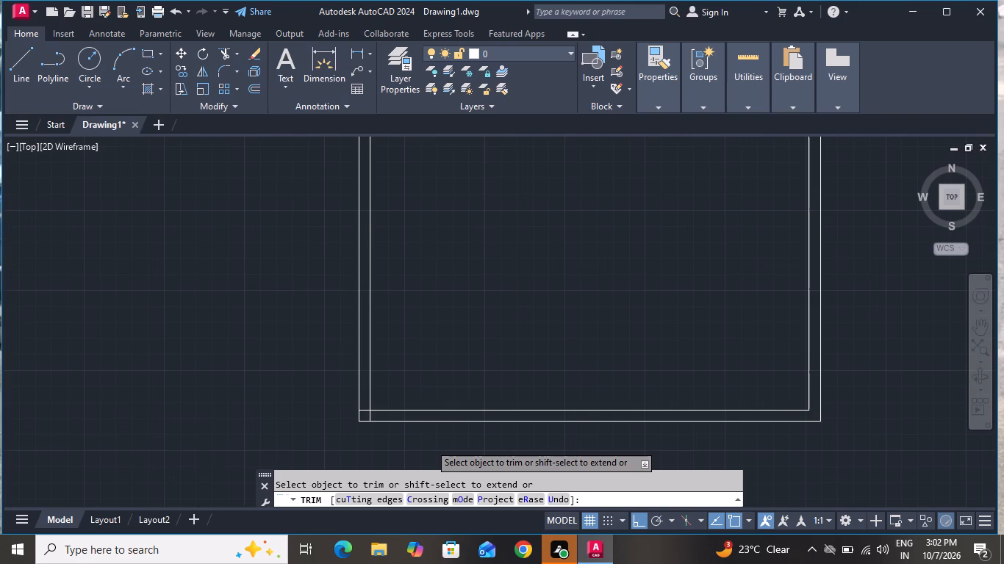
scroll(426, 442, up, 4)
scroll(426, 442, down, 2)
scroll(426, 442, up, 1)
scroll(426, 442, down, 1)
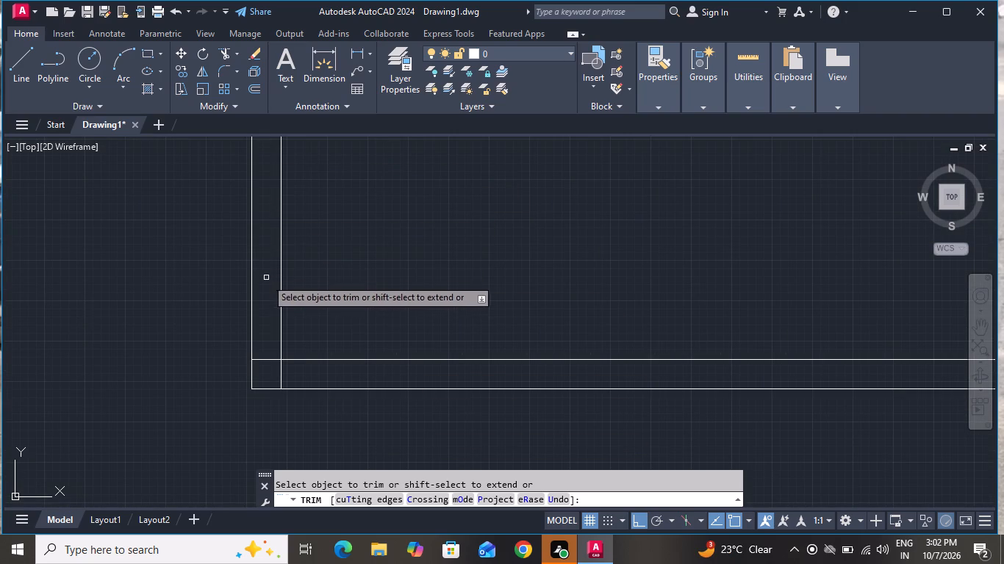
click(265, 358)
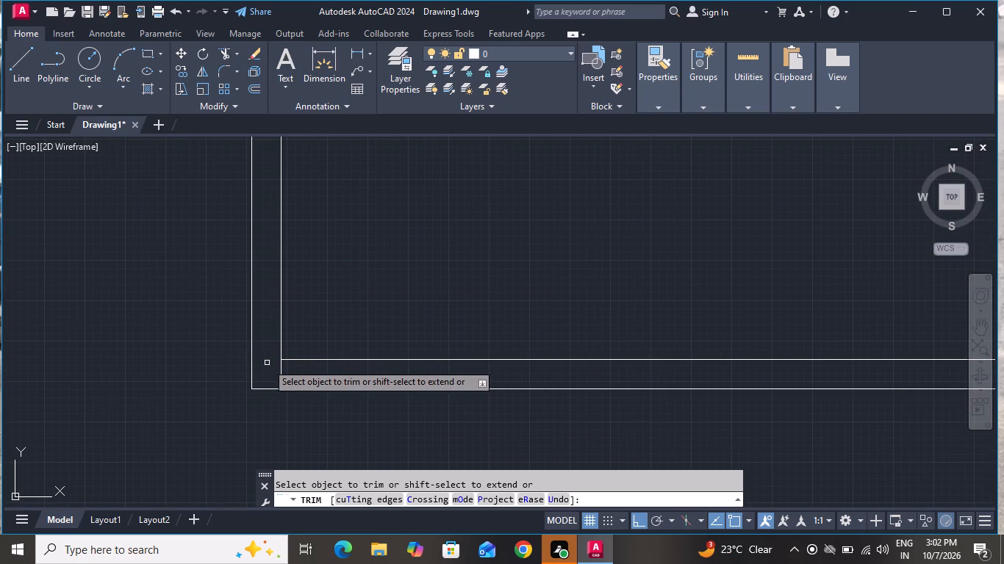
click(282, 377)
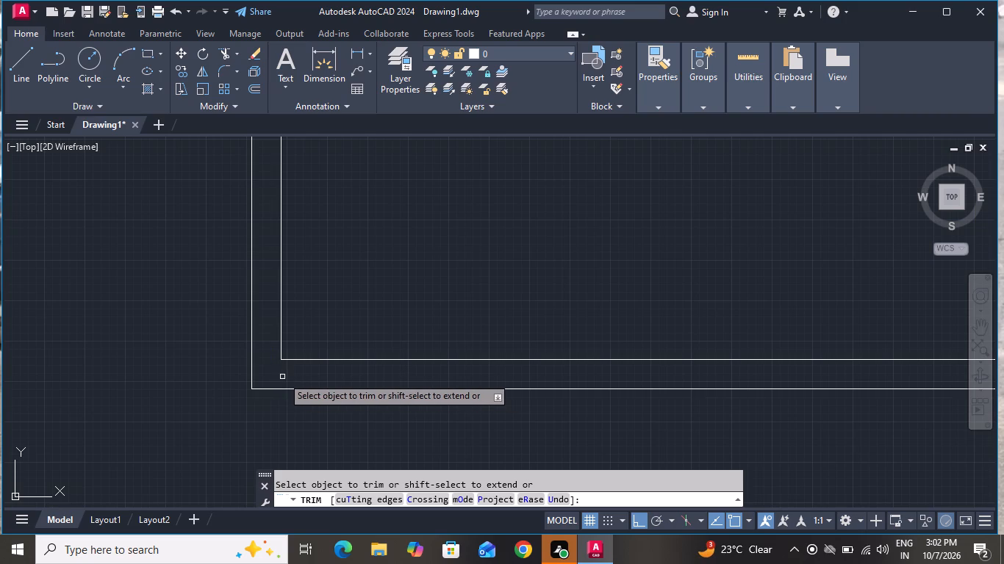
right_click(376, 300)
click(384, 307)
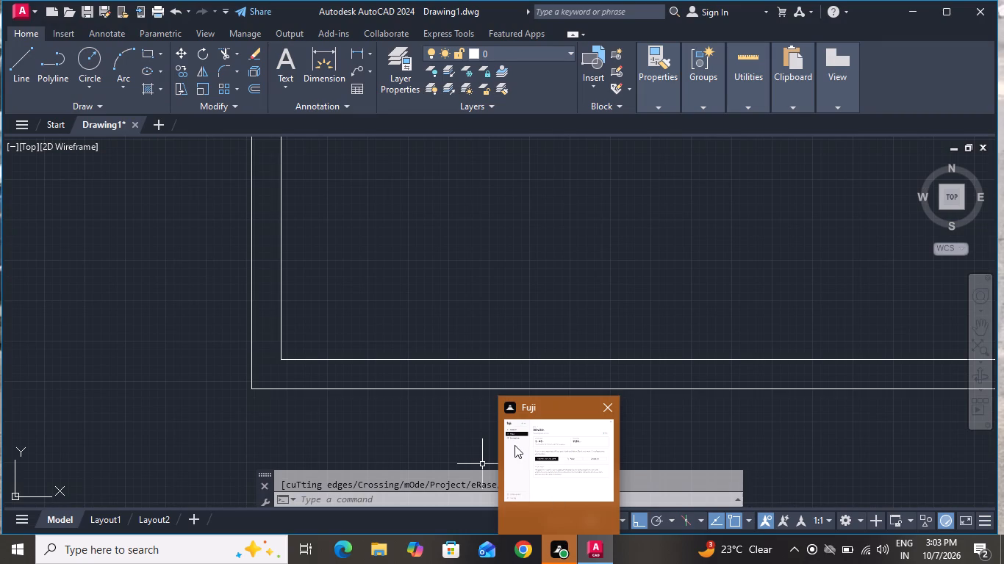
Offset the left wall's inner line 8'8" into the plan, using the Through option.
scroll(418, 173, down, 6)
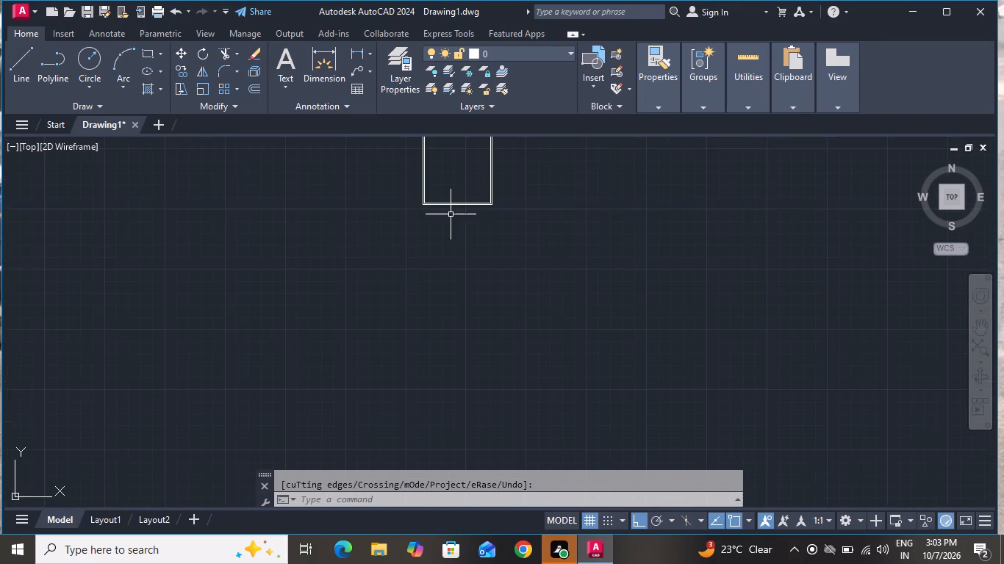
scroll(451, 214, down, 2)
scroll(456, 203, up, 4)
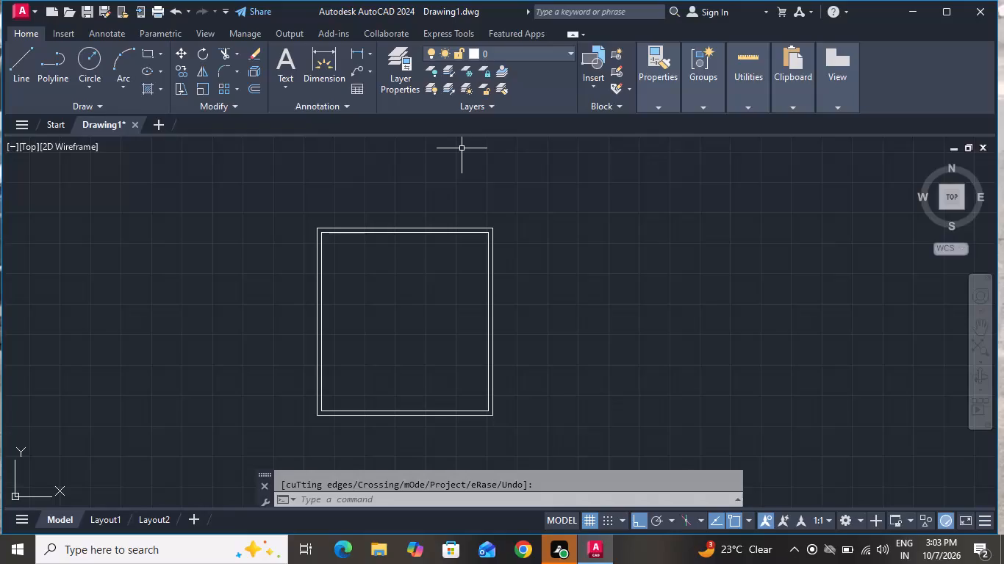
text(o)
key(space)
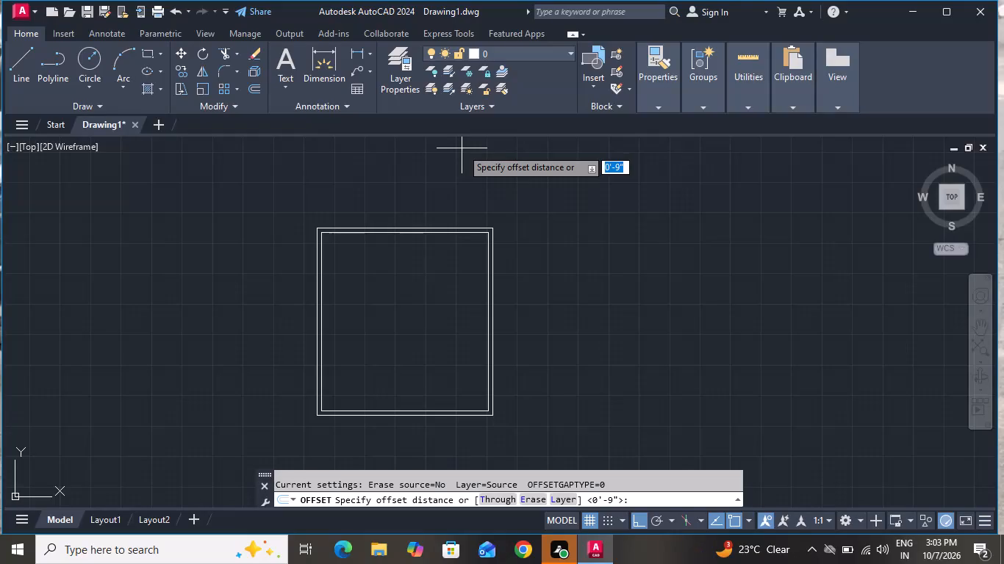
text(t)
key(space)
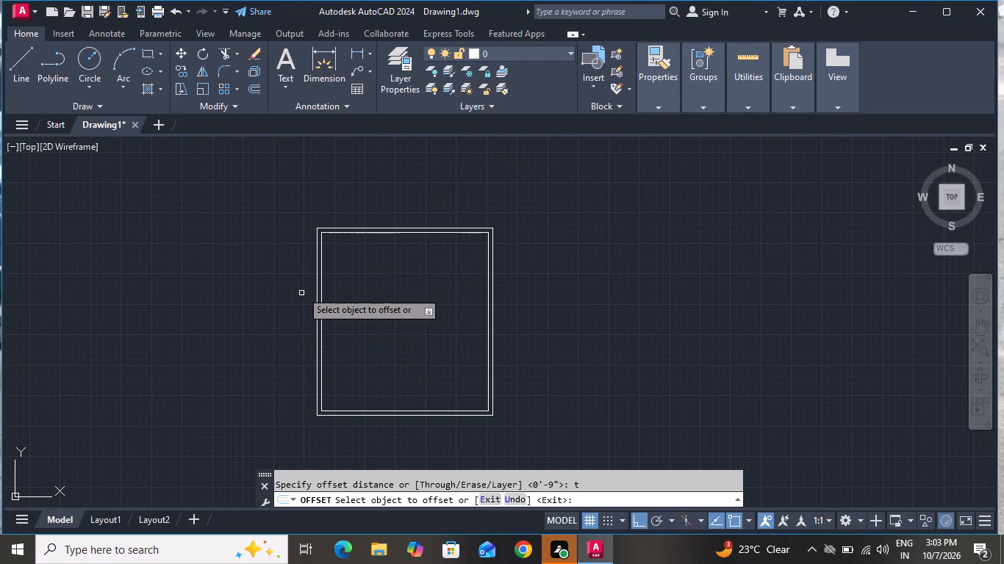
scroll(308, 239, up, 3)
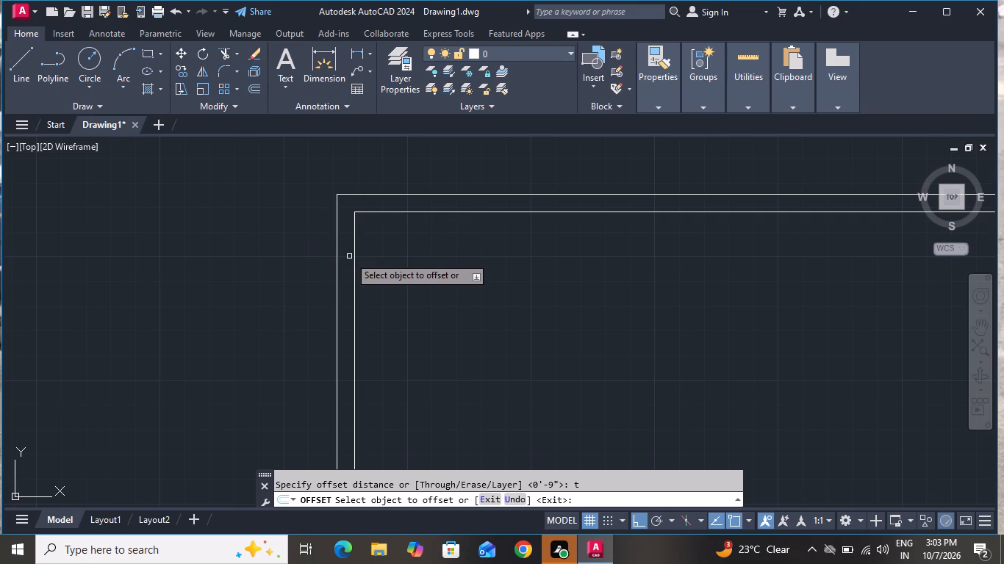
click(356, 261)
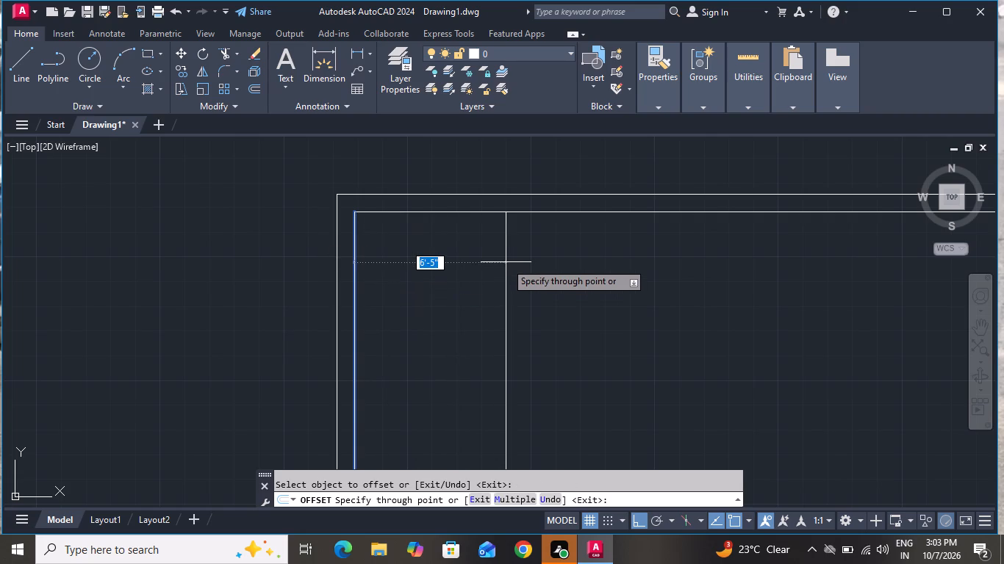
key(7)
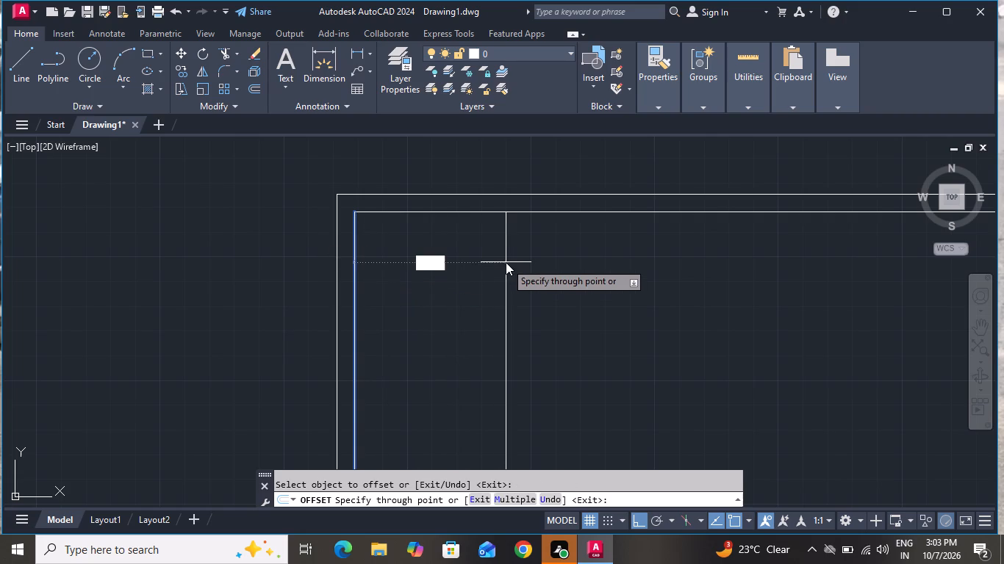
key(BackSpace)
text(8'8)
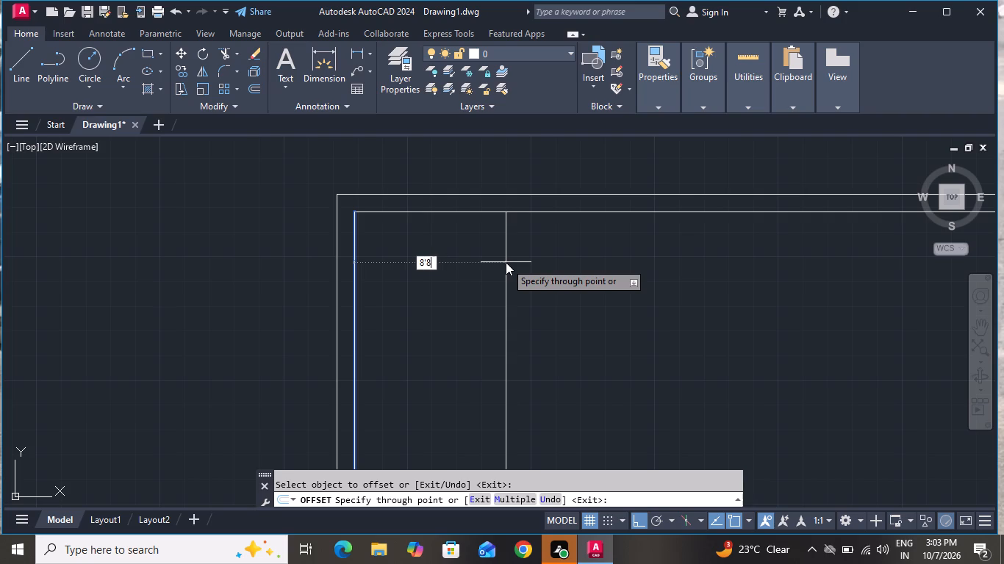
key(shift+quotedbl)
key(Return)
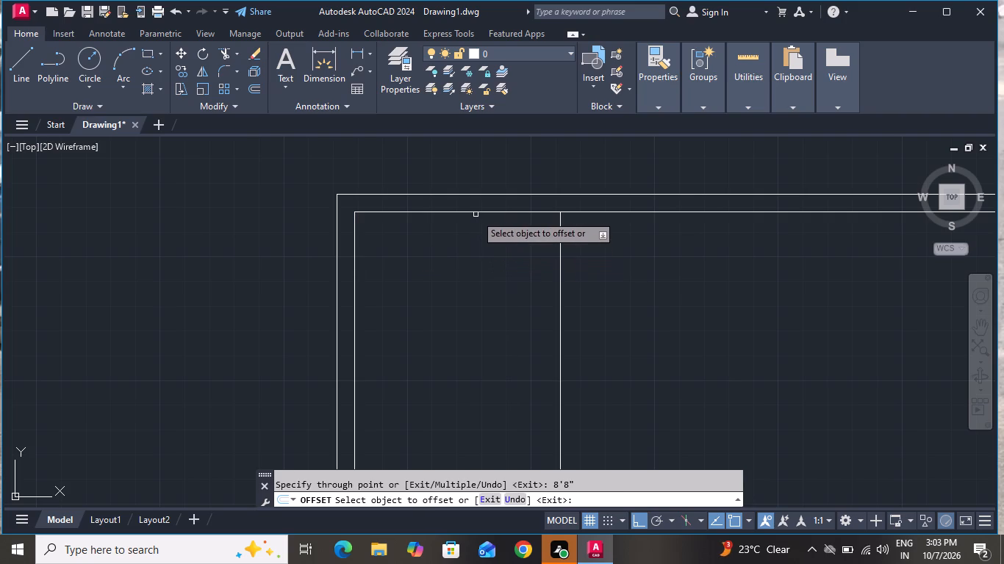
Offset the top wall's inner line 10' down into the plan to bound the upper-left room.
click(476, 213)
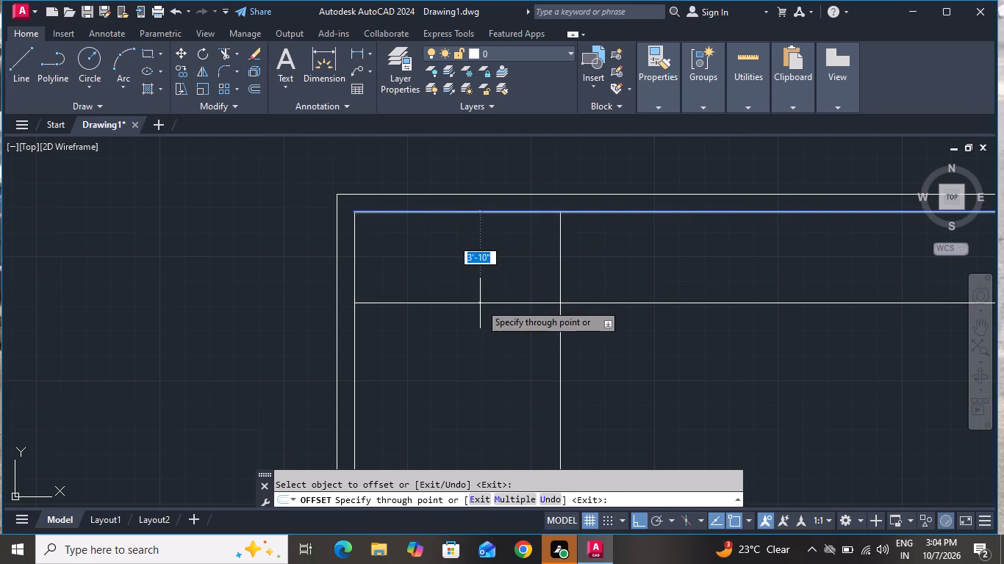
text(10')
key(Return)
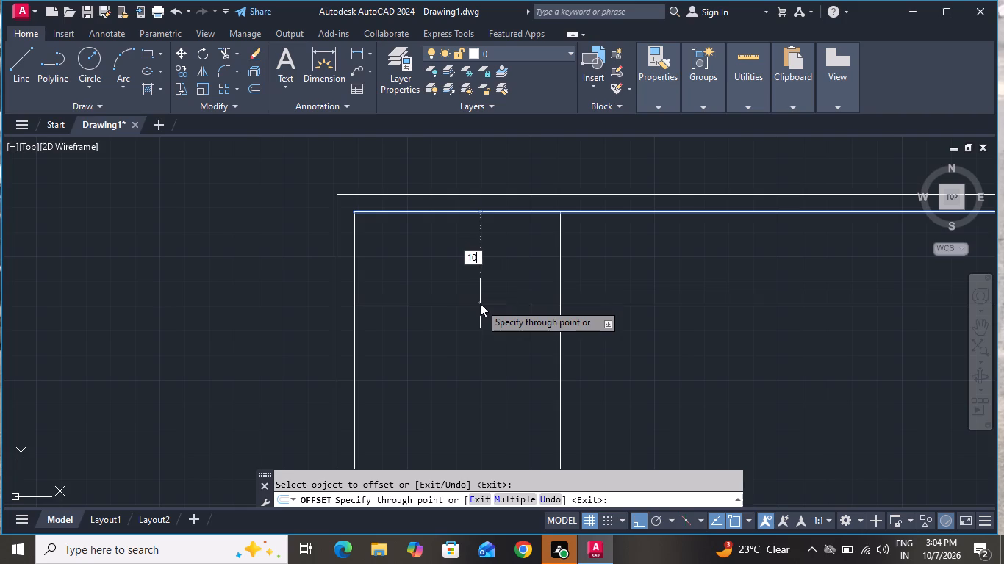
Offset the upper-left room's vertical and horizontal boundary lines 6" outward from the room to form its partition walls.
click(560, 298)
key(6)
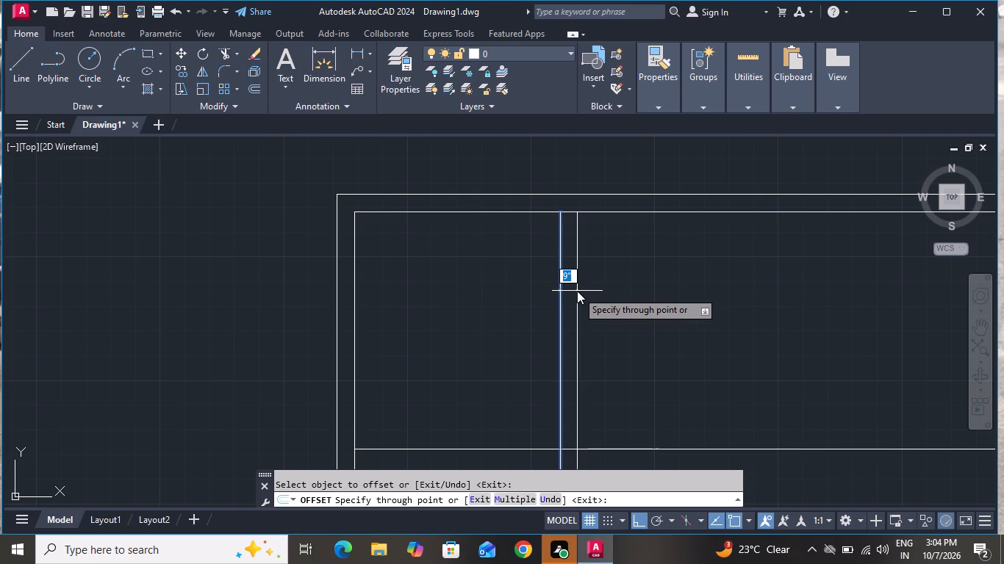
key(shift+quotedbl)
key(Return)
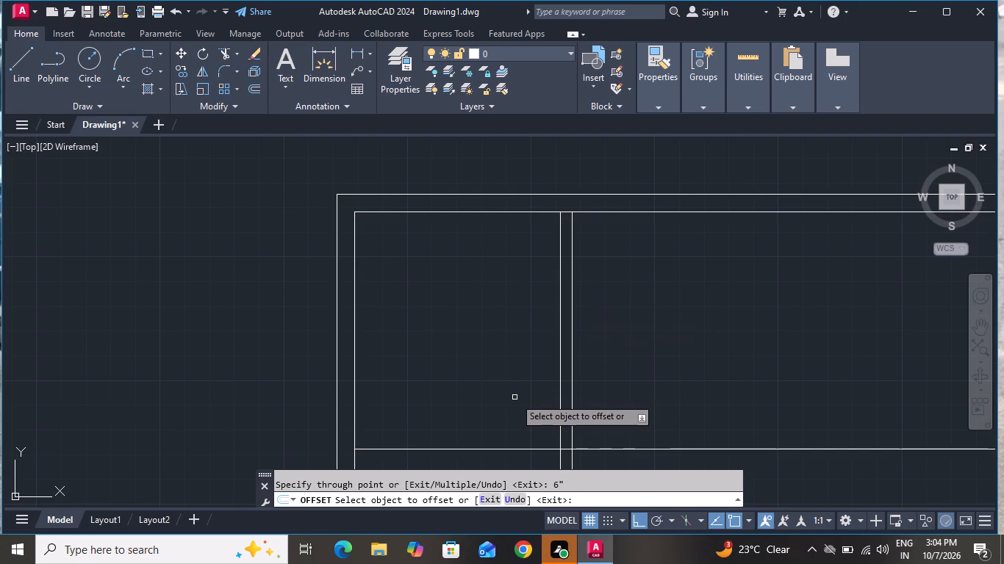
click(500, 448)
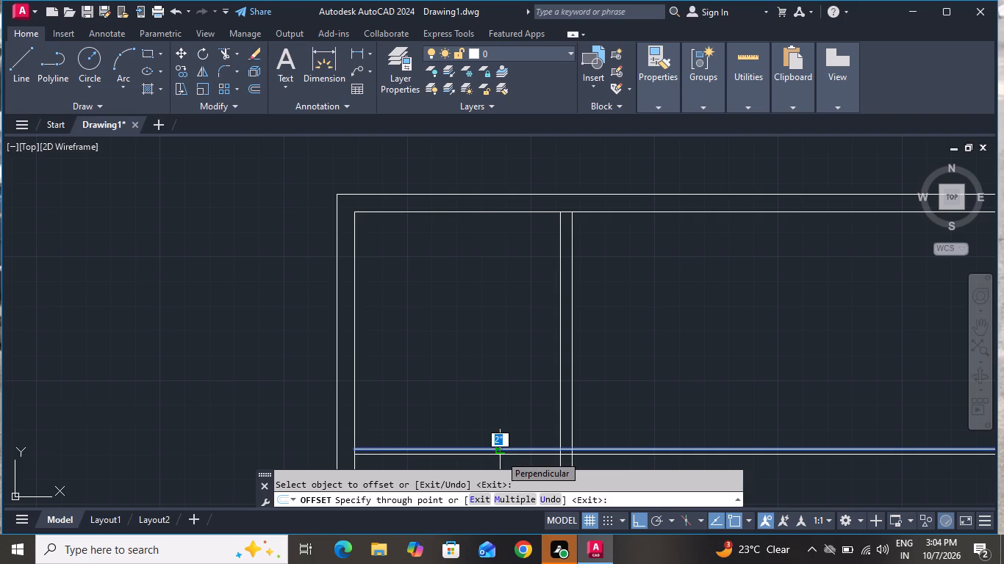
key(6)
key(shift+quotedbl)
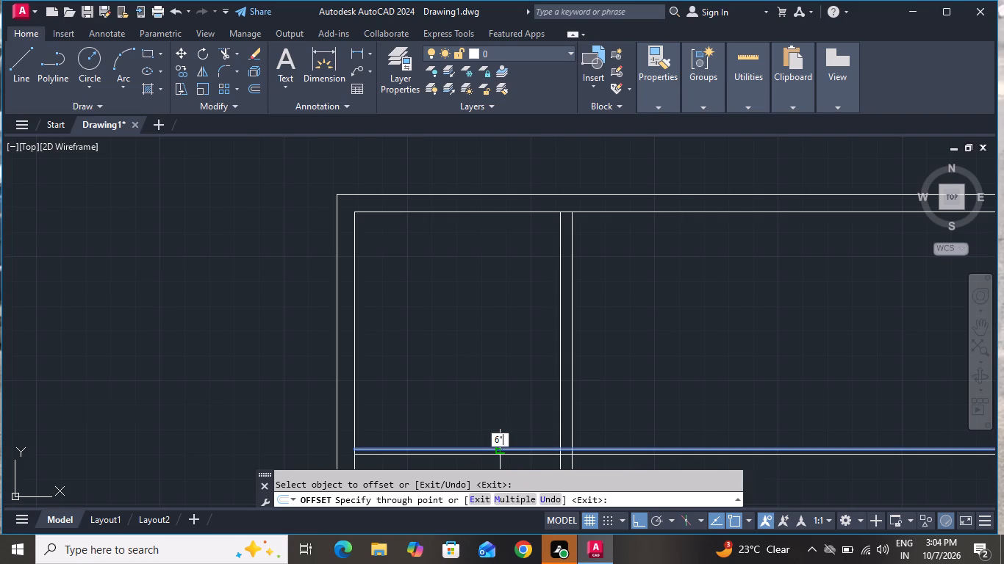
key(Return)
Offset the right wall's inner line 13' and the top wall's inner line 12' into the plan to bound the upper-right room.
scroll(501, 451, down, 3)
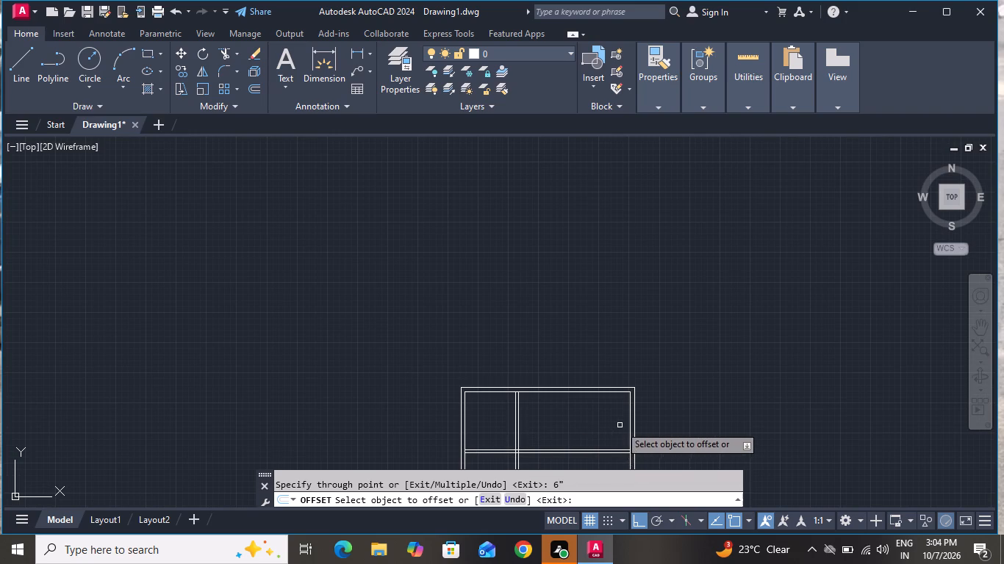
scroll(620, 422, up, 4)
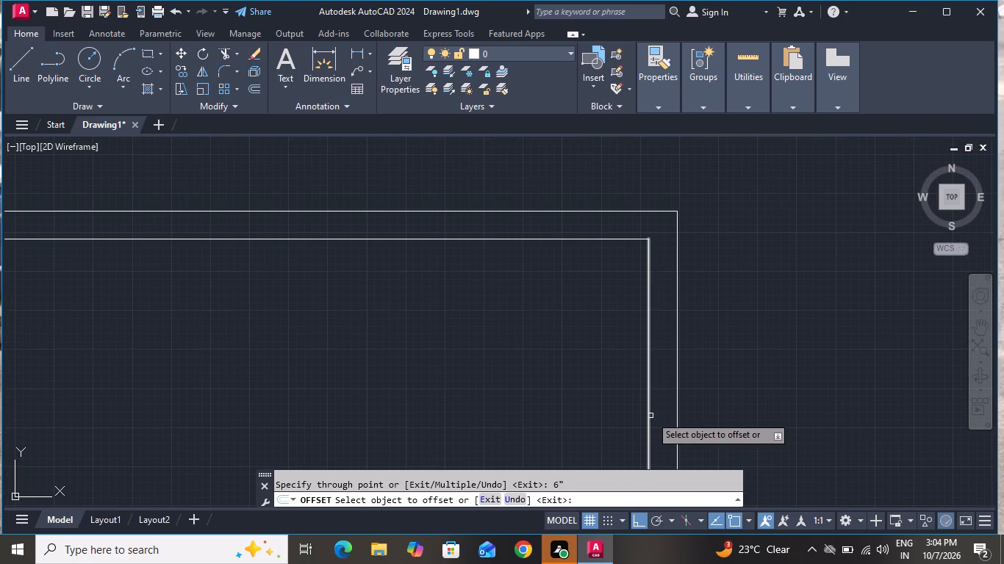
click(647, 421)
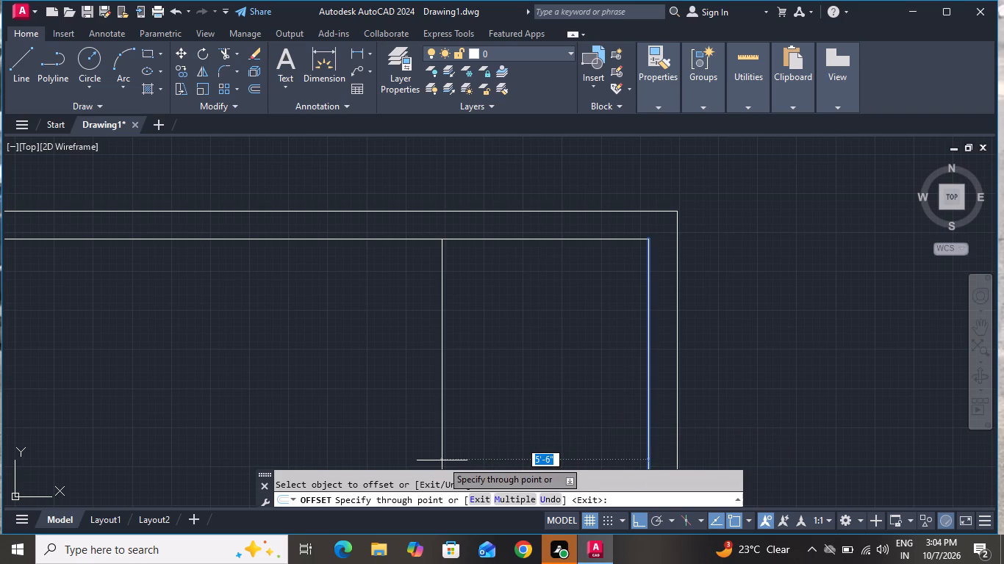
key(1)
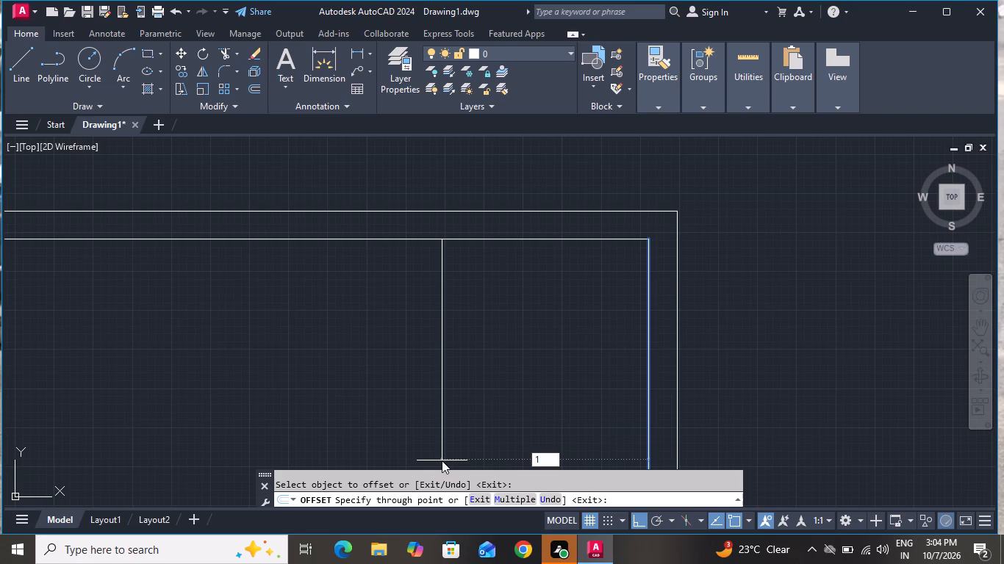
key(3)
key(apostrophe)
key(Return)
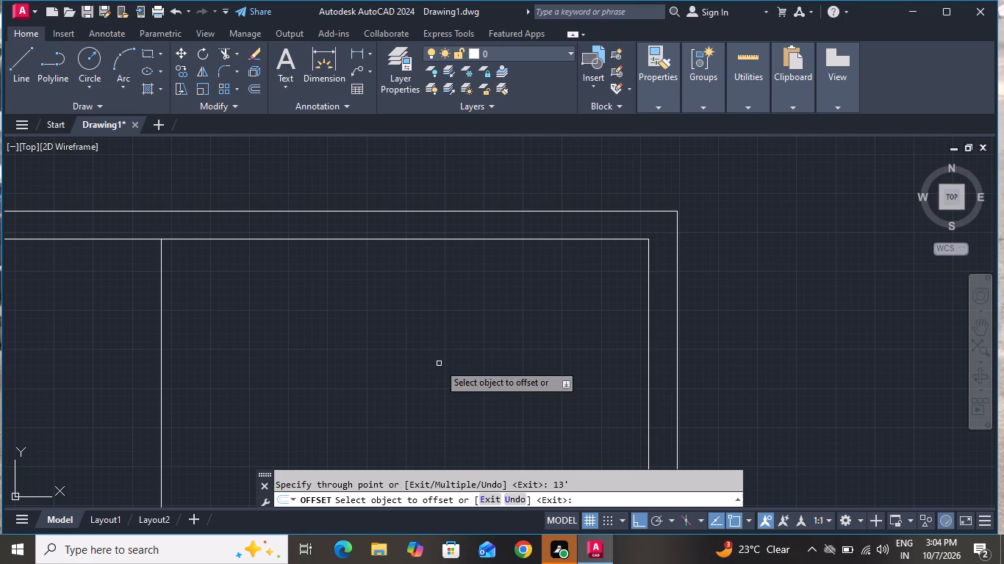
click(461, 238)
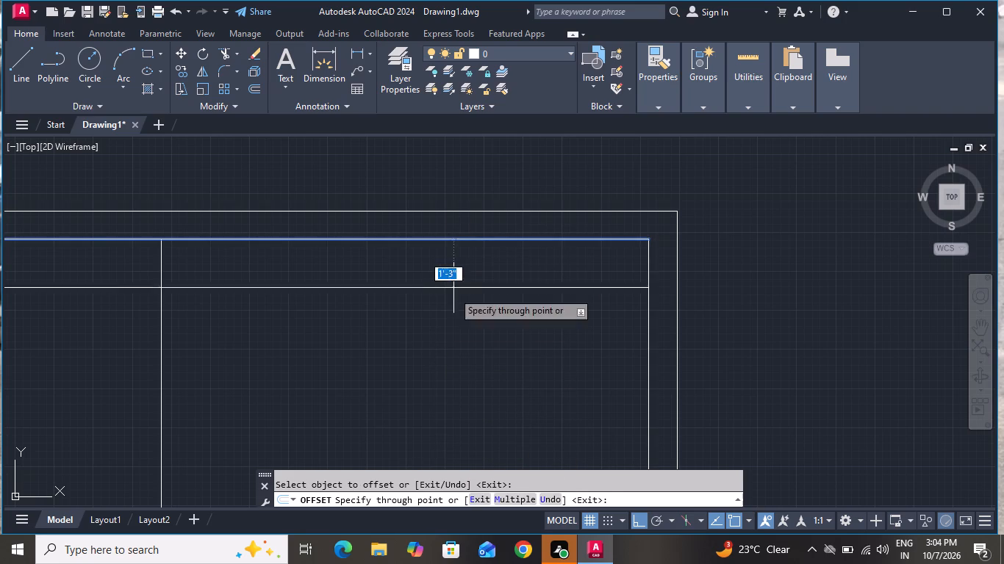
text(12')
key(Return)
Offset the upper-right room's horizontal and vertical boundary lines 6" outward from the room to form its partition walls.
scroll(443, 337, down, 4)
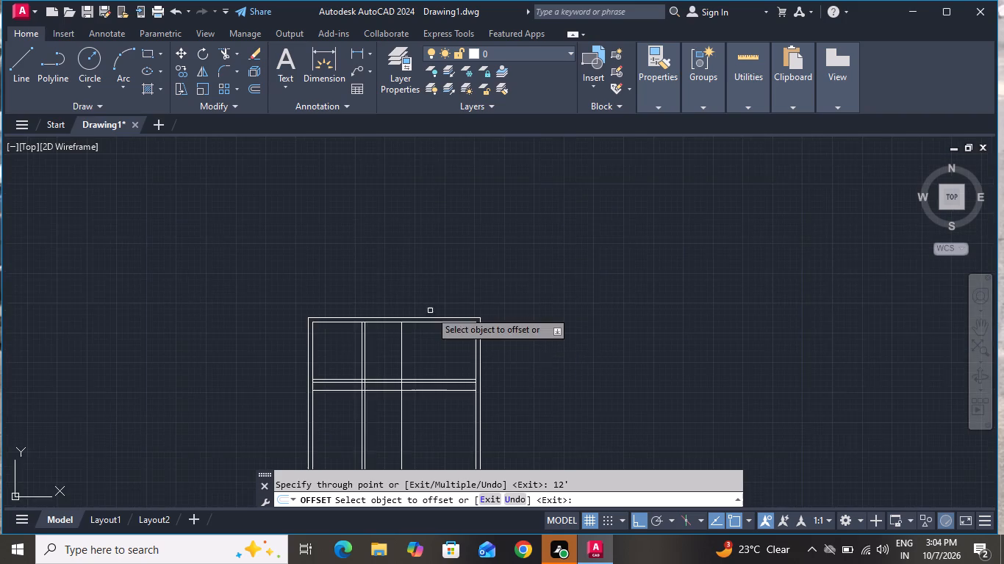
scroll(430, 310, down, 1)
scroll(426, 354, up, 3)
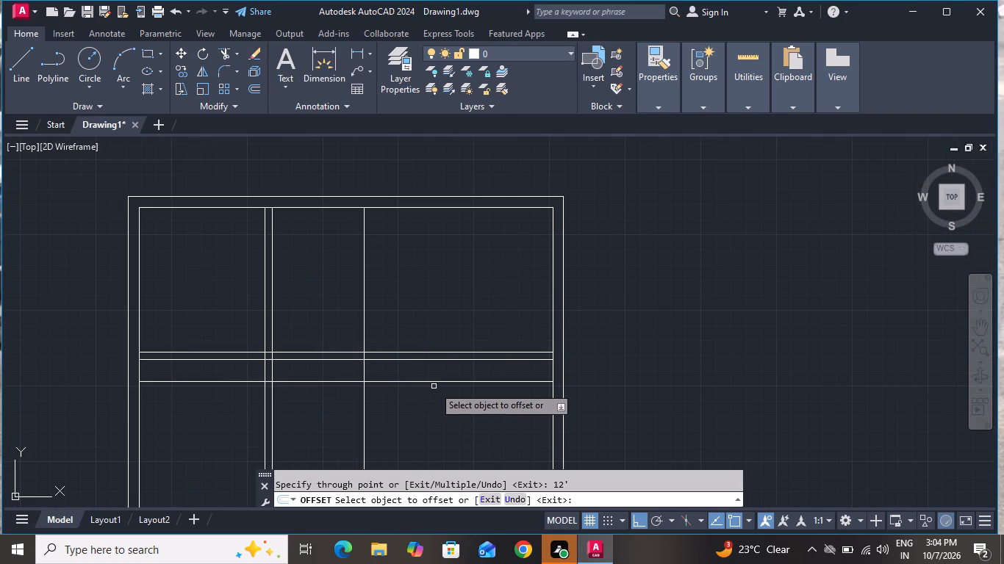
click(436, 380)
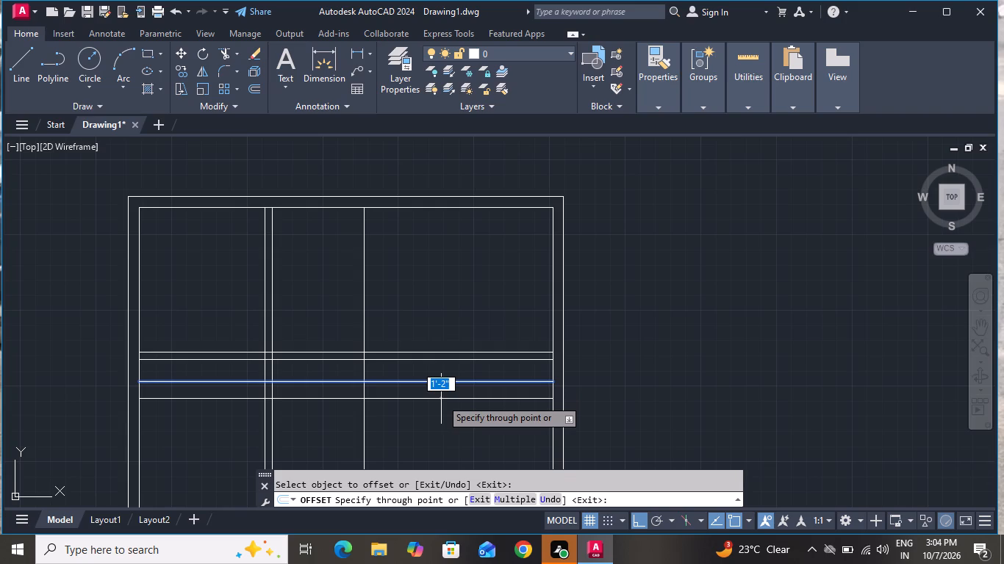
text(6")
key(Return)
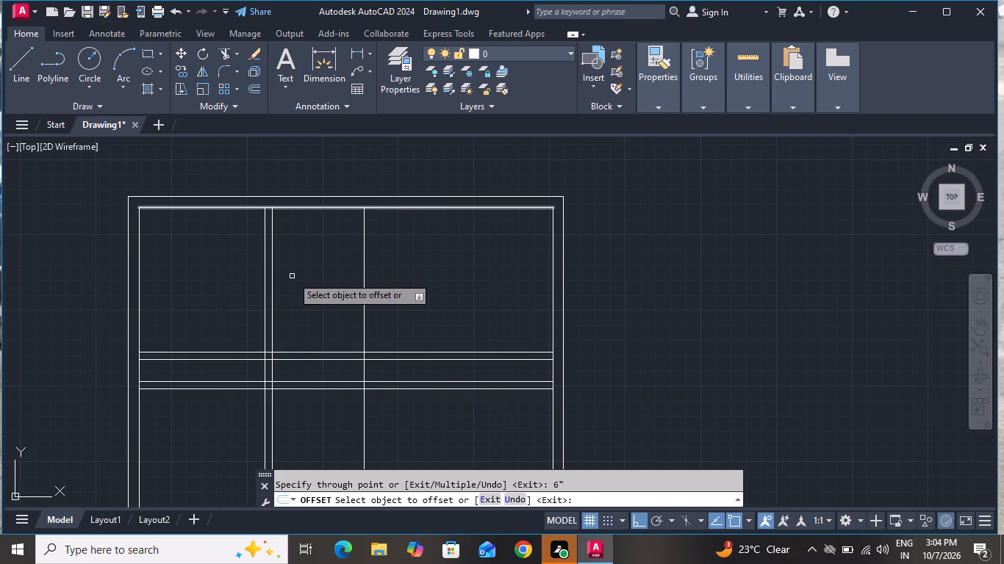
click(362, 316)
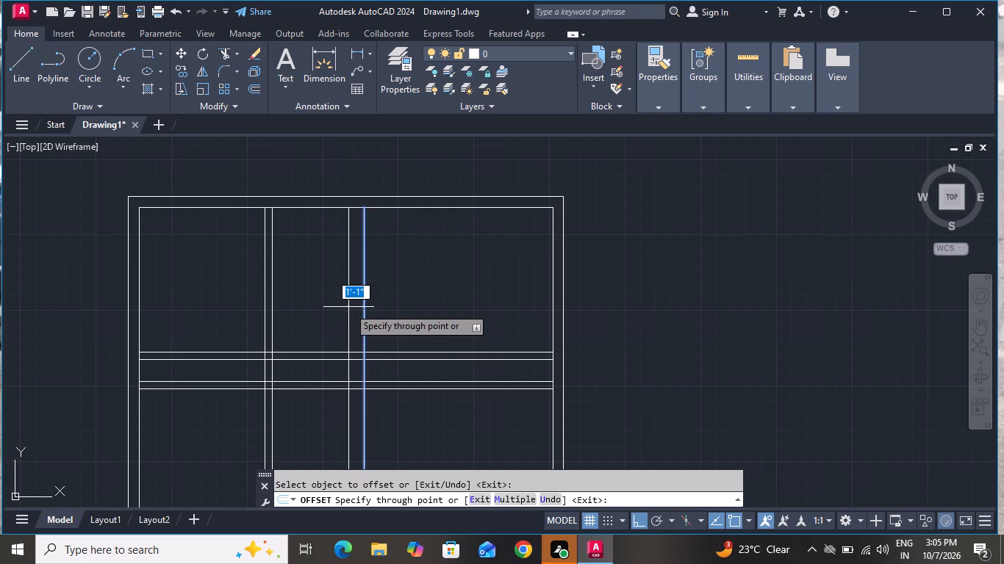
key(6)
key(shift+quotedbl)
key(Return)
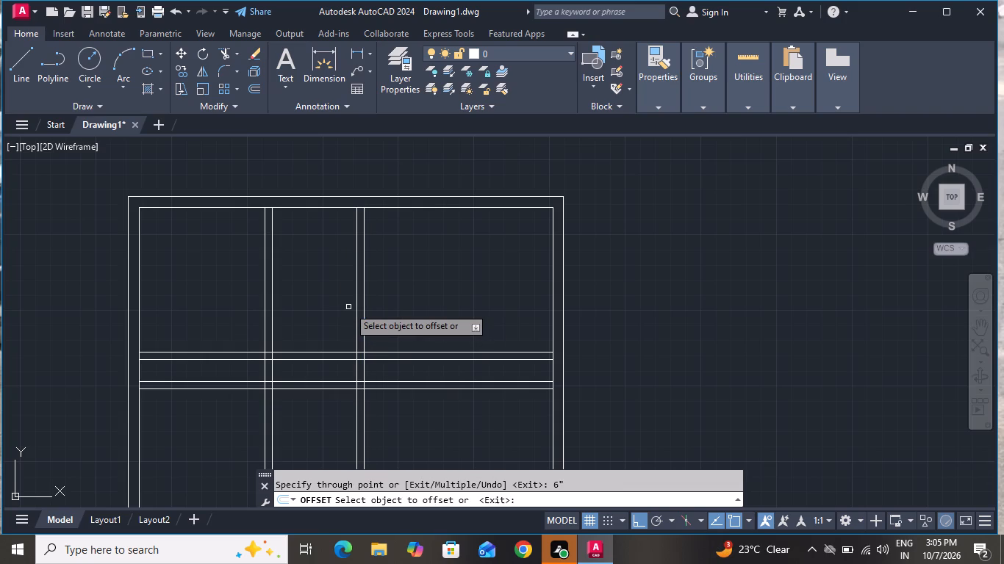
right_click(348, 307)
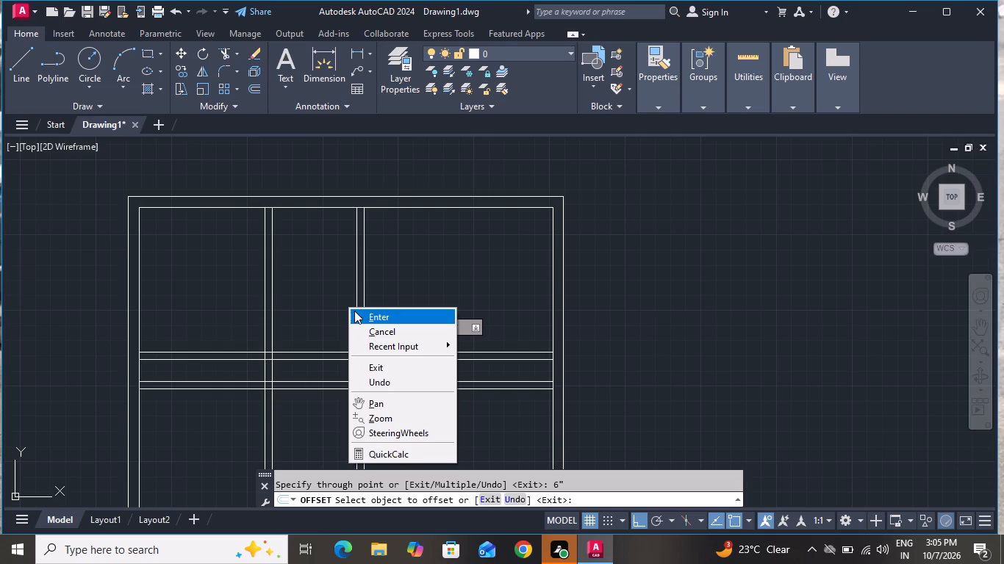
click(355, 311)
Trim the extra horizontal partition lines crossing the upper-right room, the middle passage and the area below the upper-left room.
text(tr)
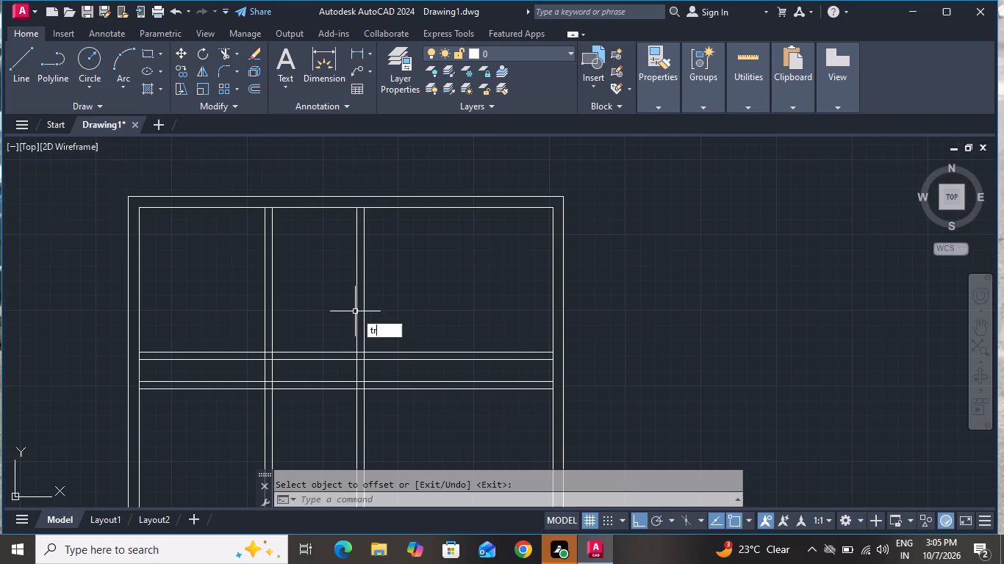
key(space)
key(space)
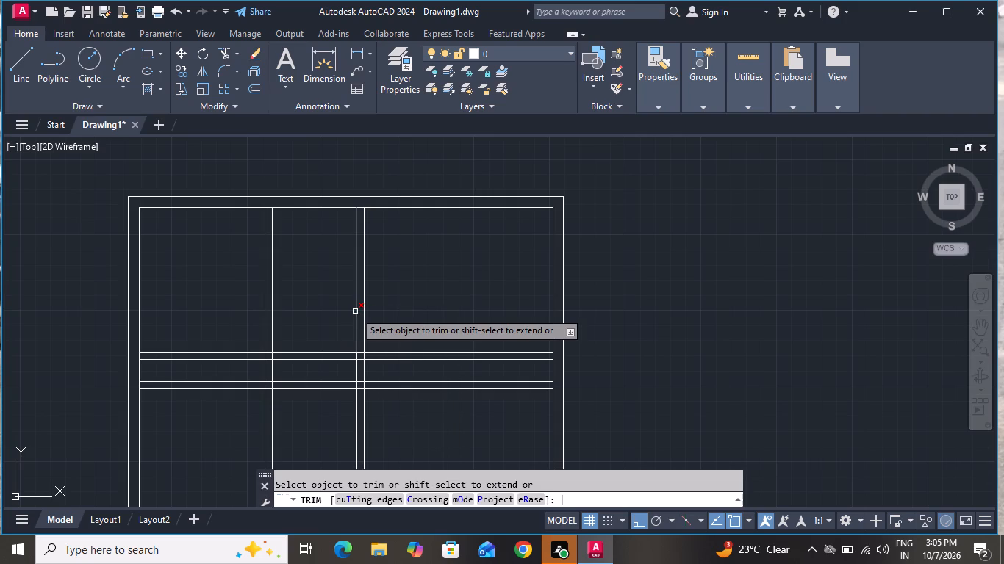
click(440, 330)
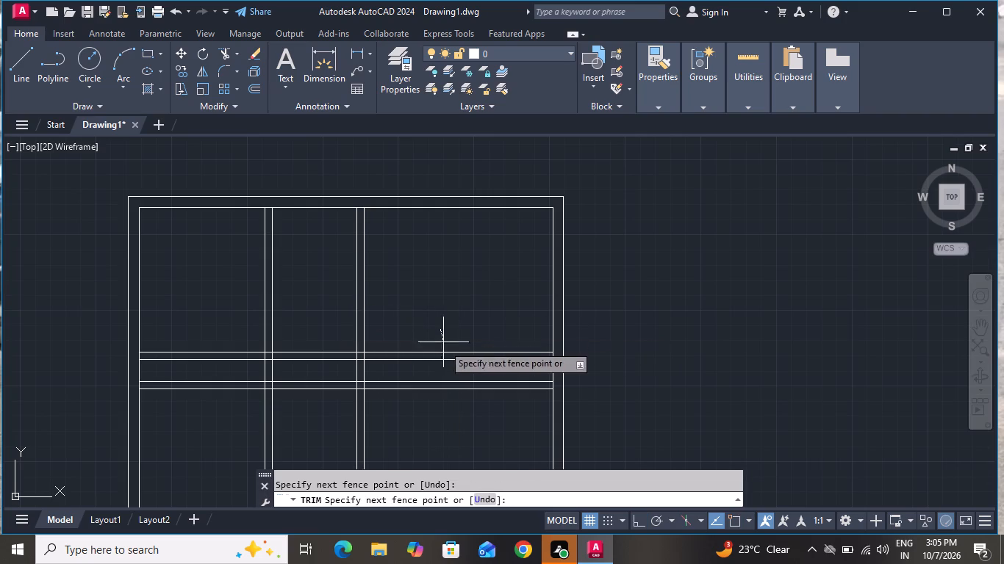
click(432, 378)
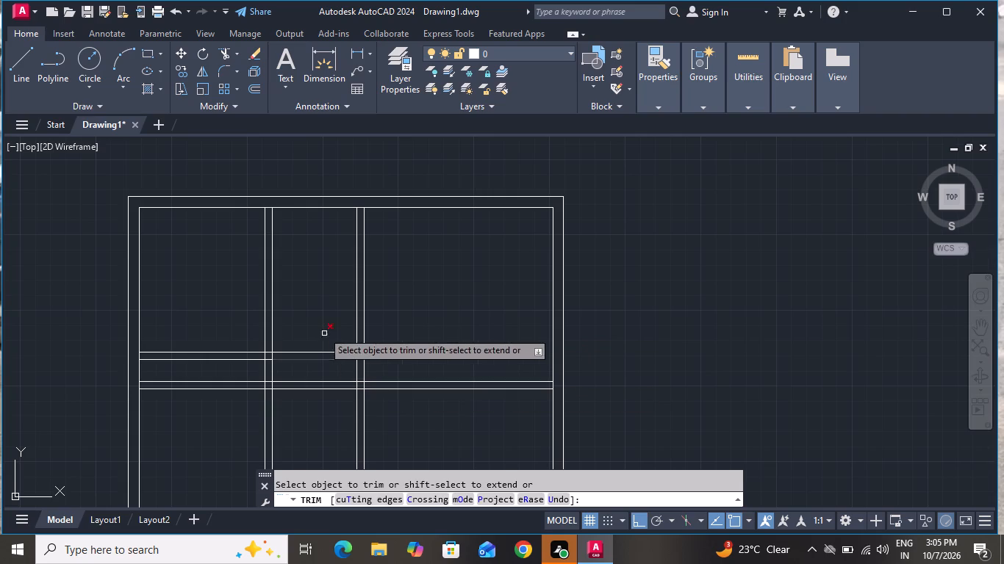
click(318, 318)
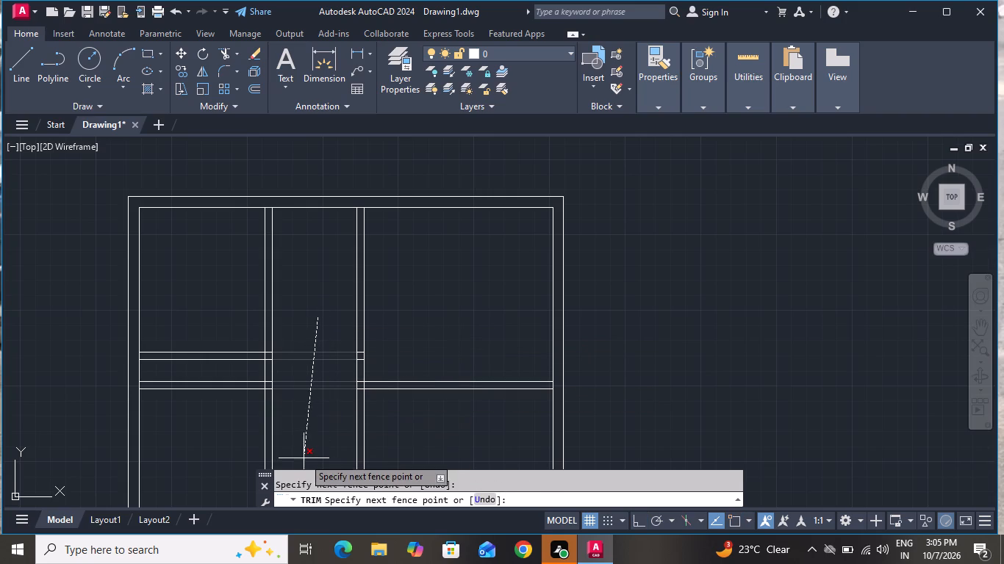
click(306, 444)
click(236, 372)
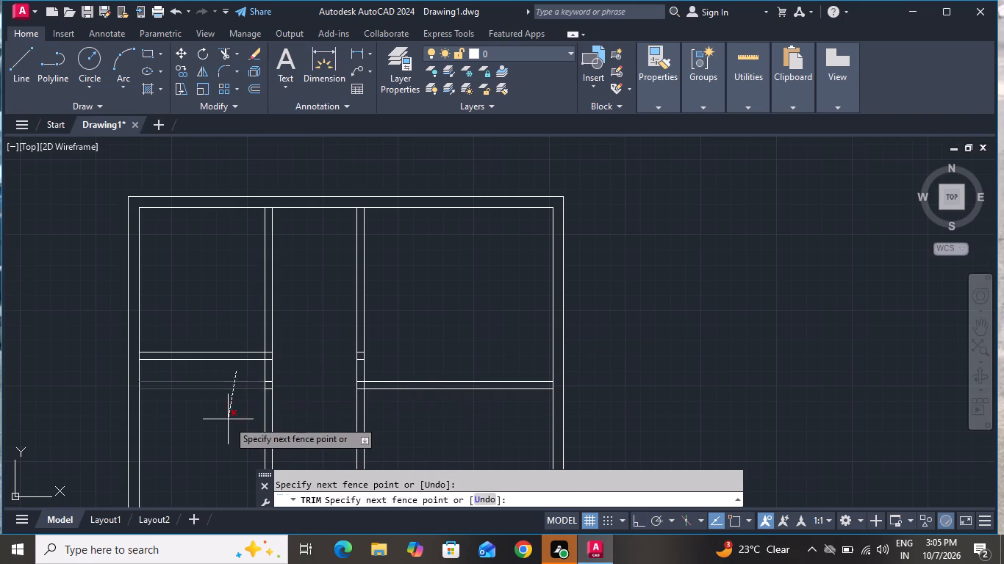
click(228, 420)
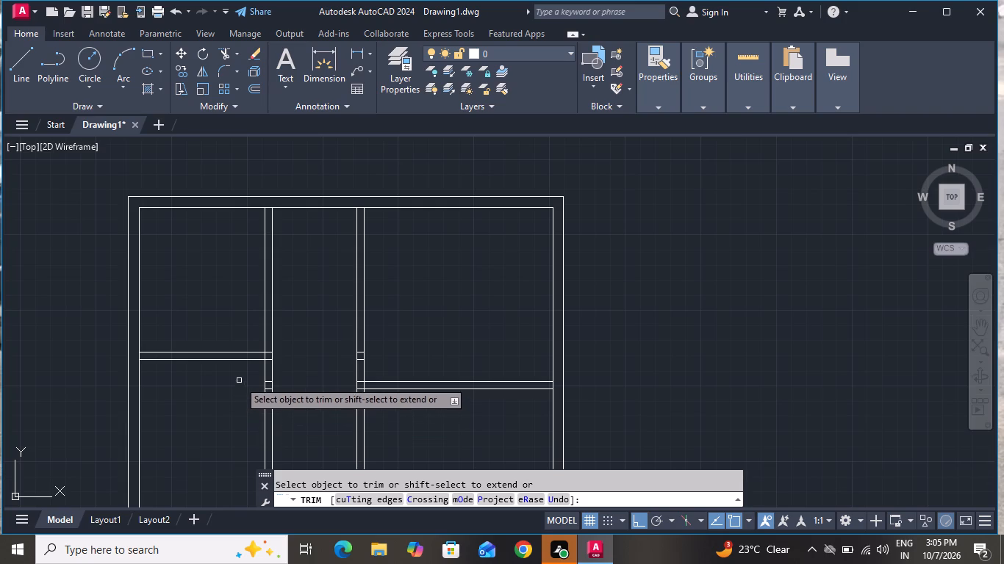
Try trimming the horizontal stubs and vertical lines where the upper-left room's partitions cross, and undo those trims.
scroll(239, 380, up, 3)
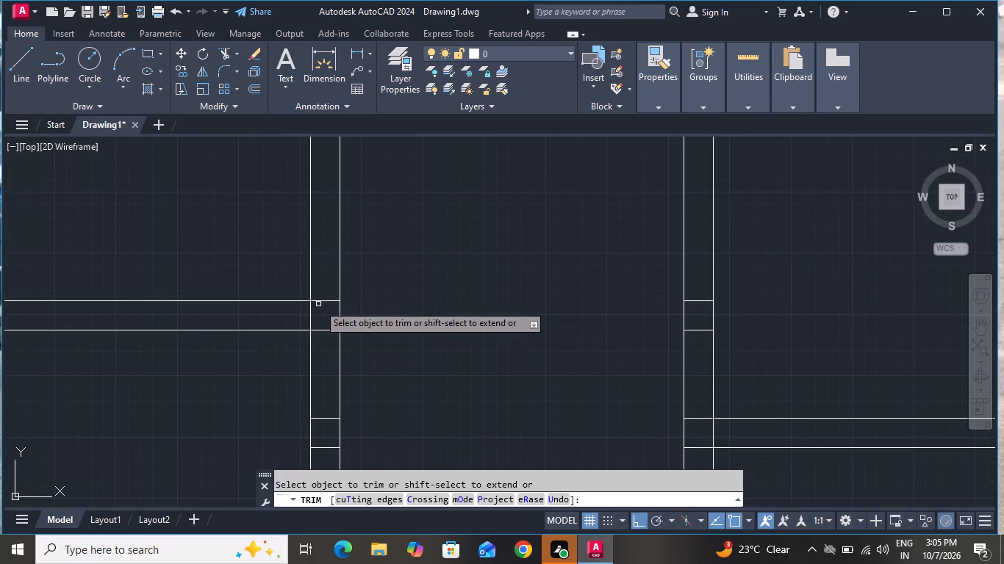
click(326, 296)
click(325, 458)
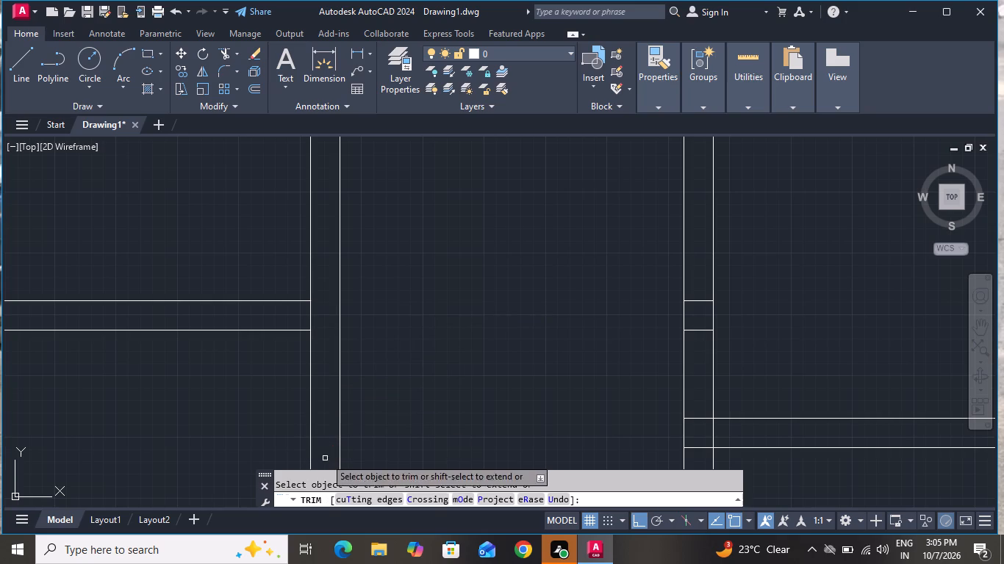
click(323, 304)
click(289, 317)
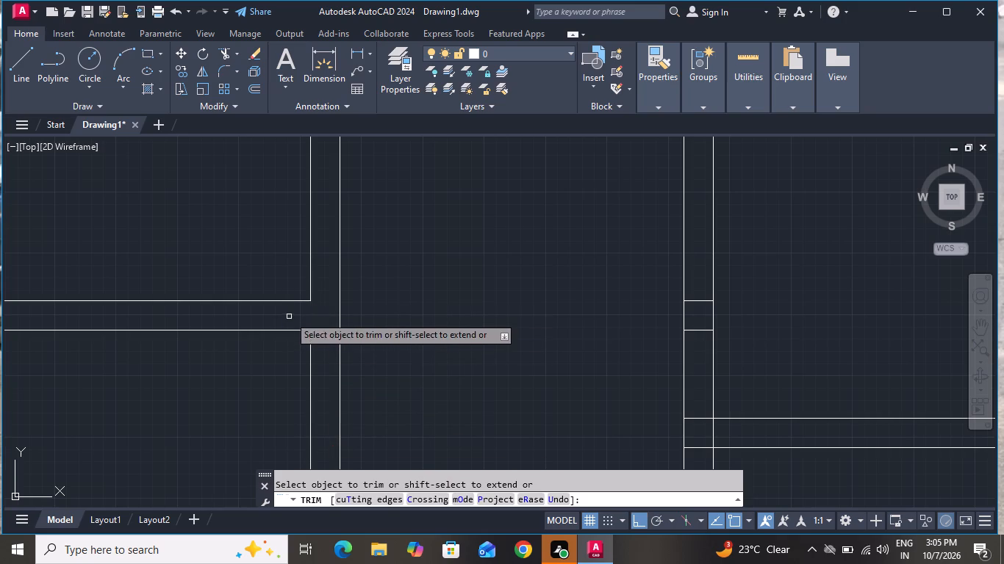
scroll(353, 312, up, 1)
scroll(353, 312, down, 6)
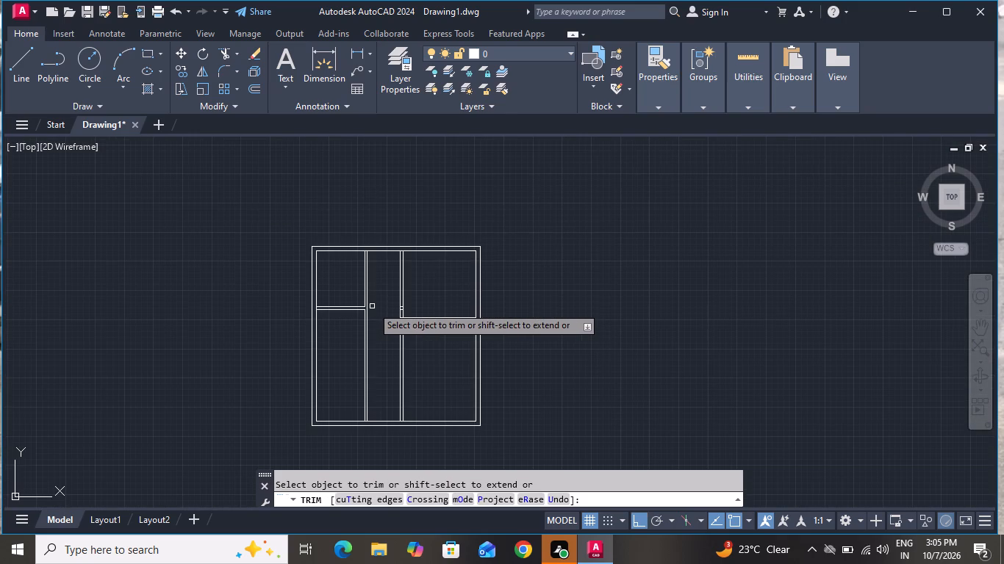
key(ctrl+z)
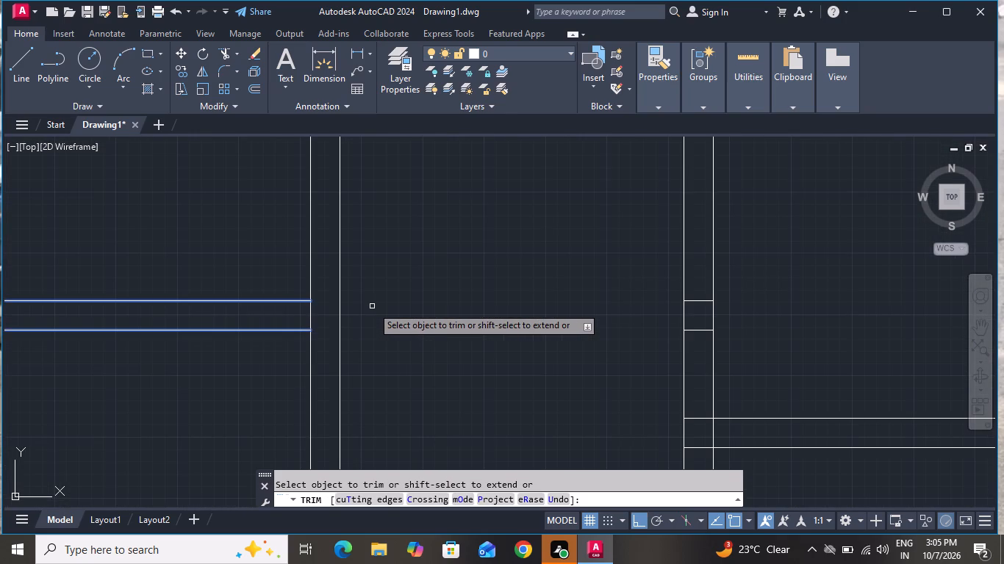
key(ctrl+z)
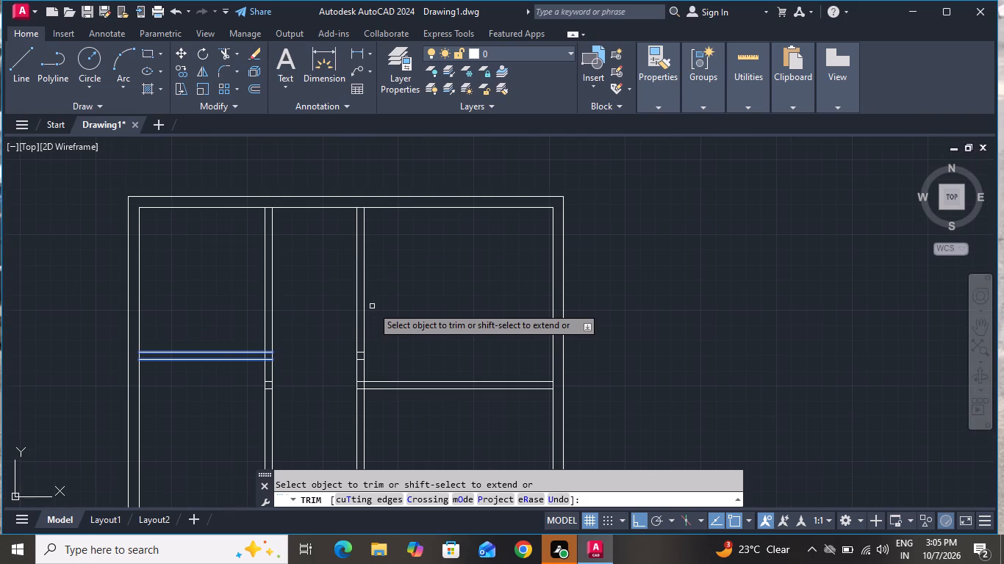
Trim away the upper-left room's vertical partition lines and leftover stubs below its horizontal partition.
click(276, 379)
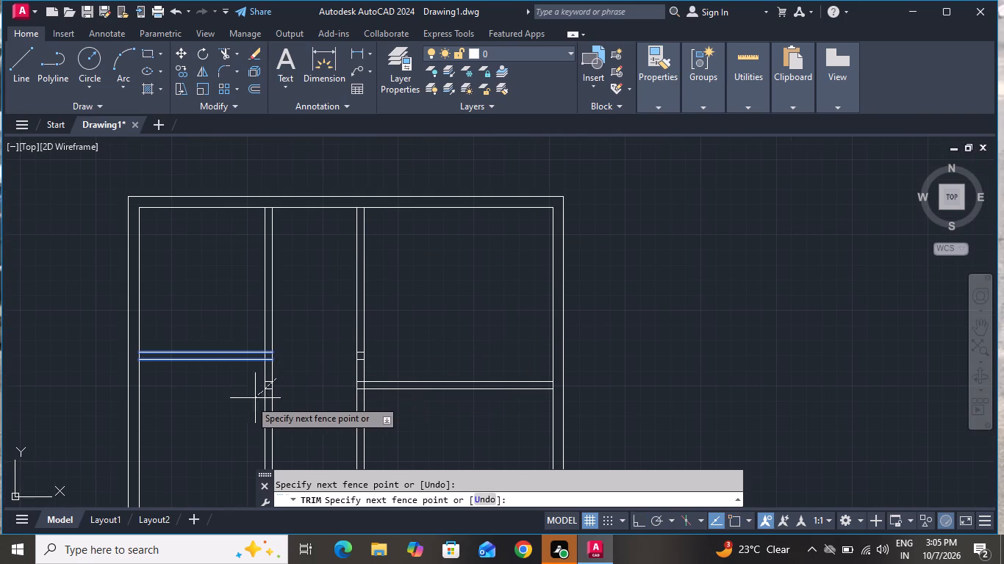
click(249, 400)
click(259, 381)
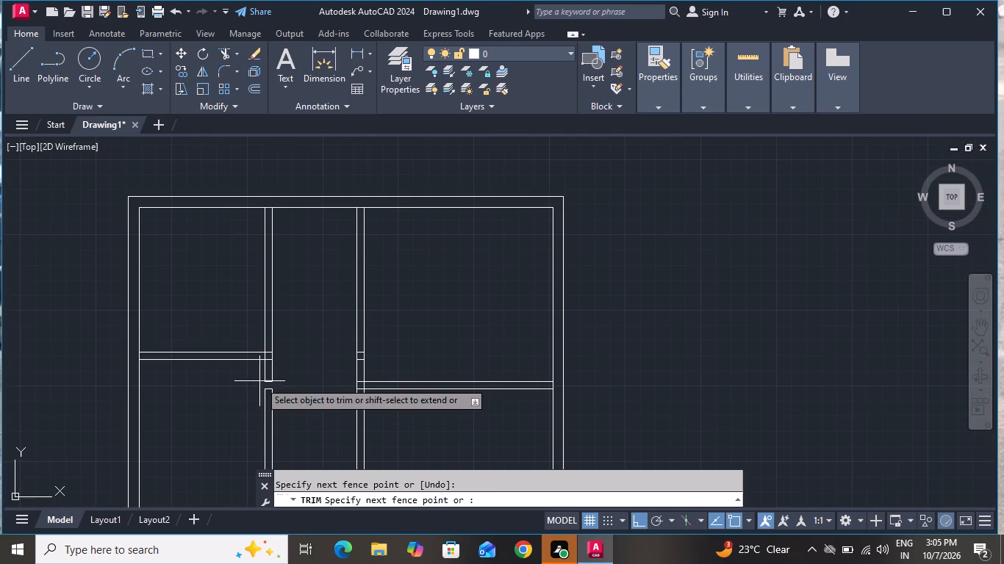
click(281, 363)
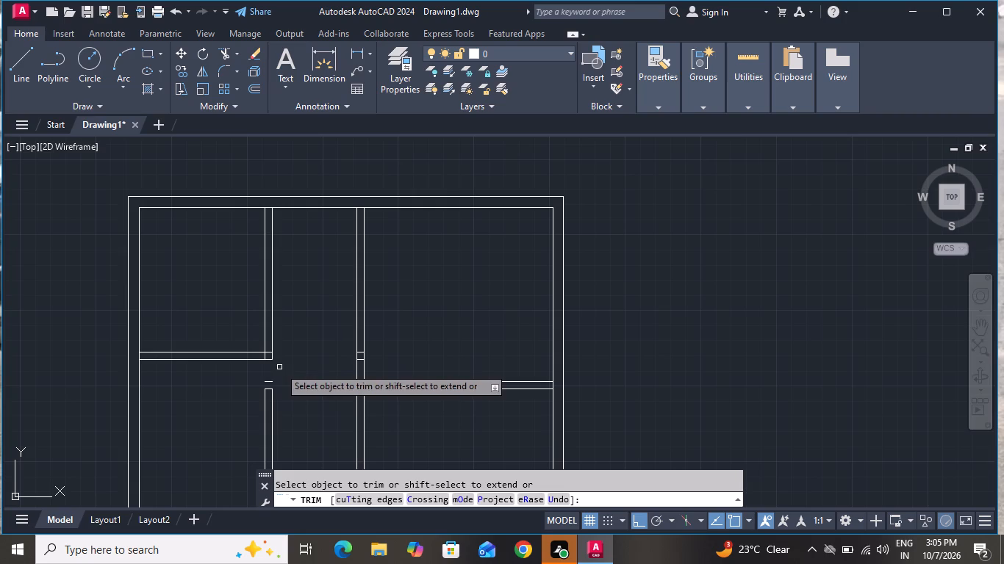
click(279, 367)
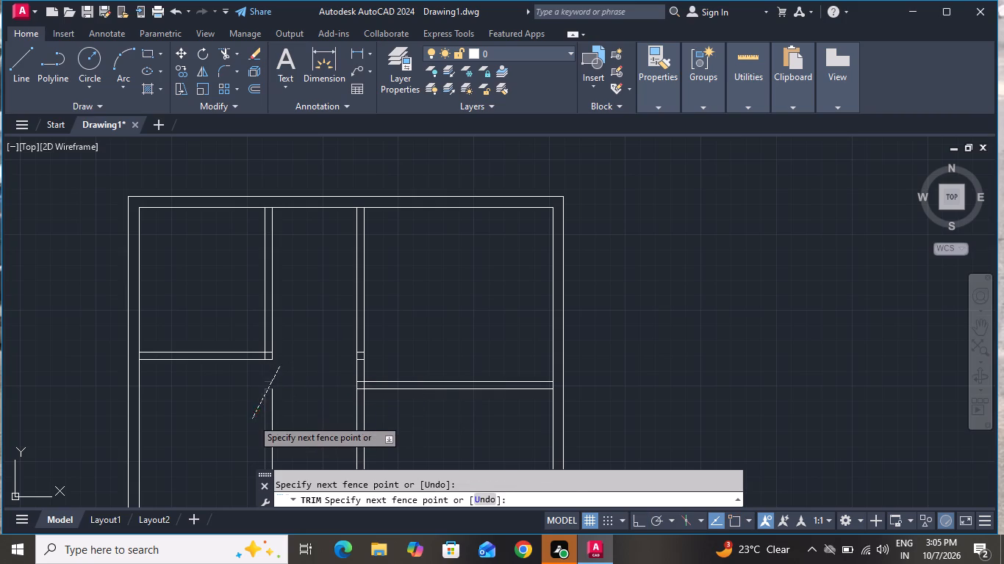
click(252, 419)
click(252, 419)
click(262, 411)
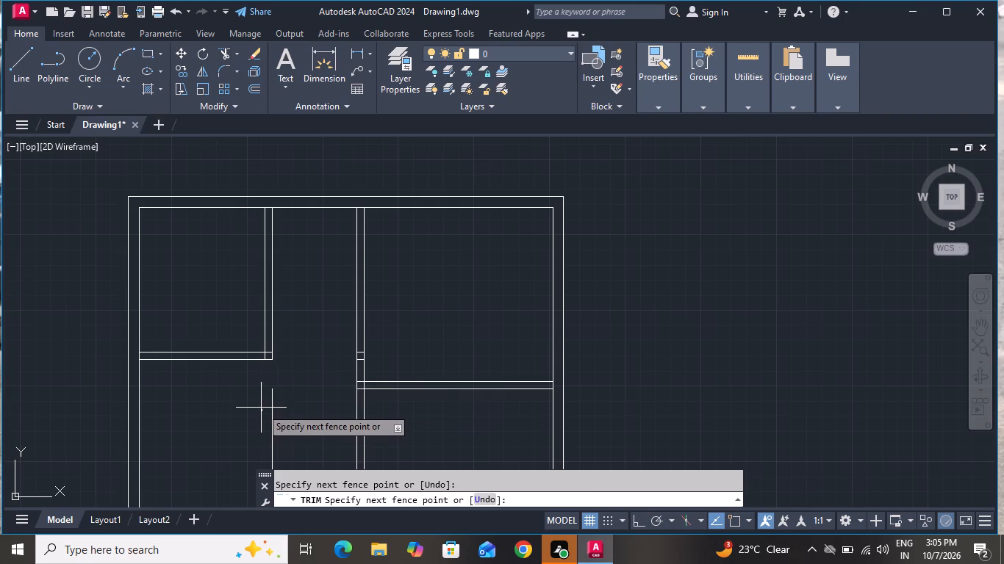
click(281, 405)
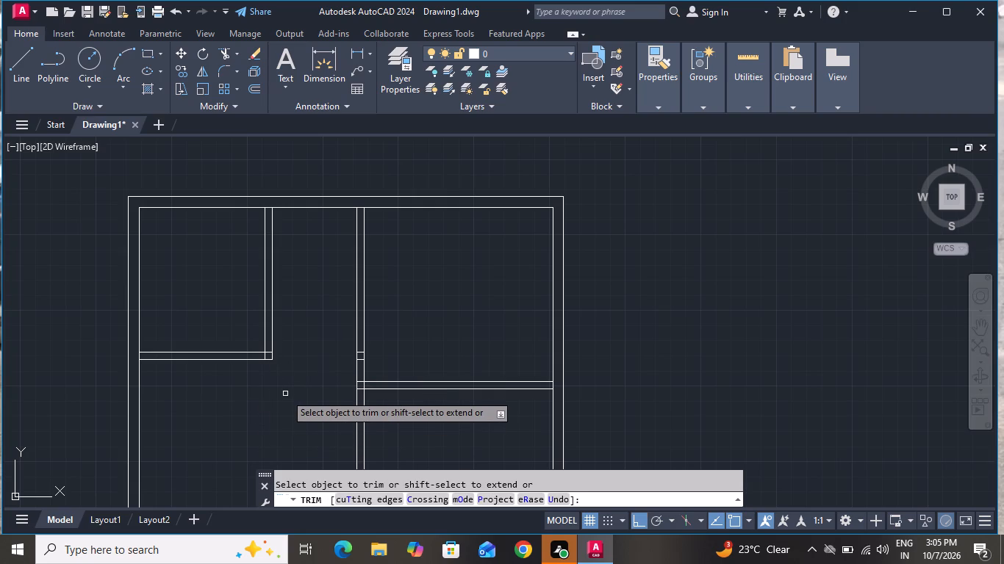
Trim the overlapping inner line ends at the upper-left room's lower-right partition corner to leave a clean corner.
scroll(280, 385, up, 4)
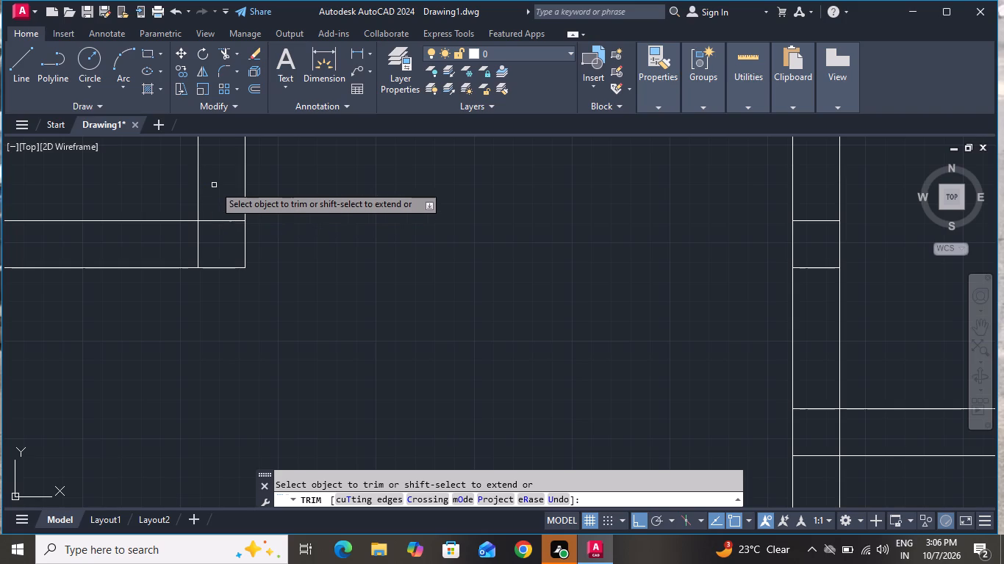
click(214, 185)
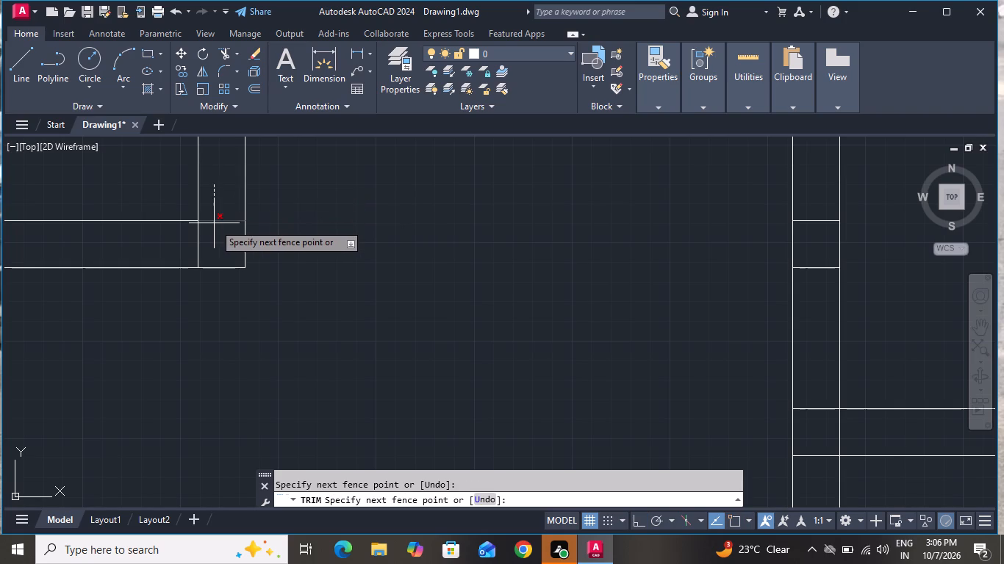
click(214, 223)
click(214, 223)
click(208, 235)
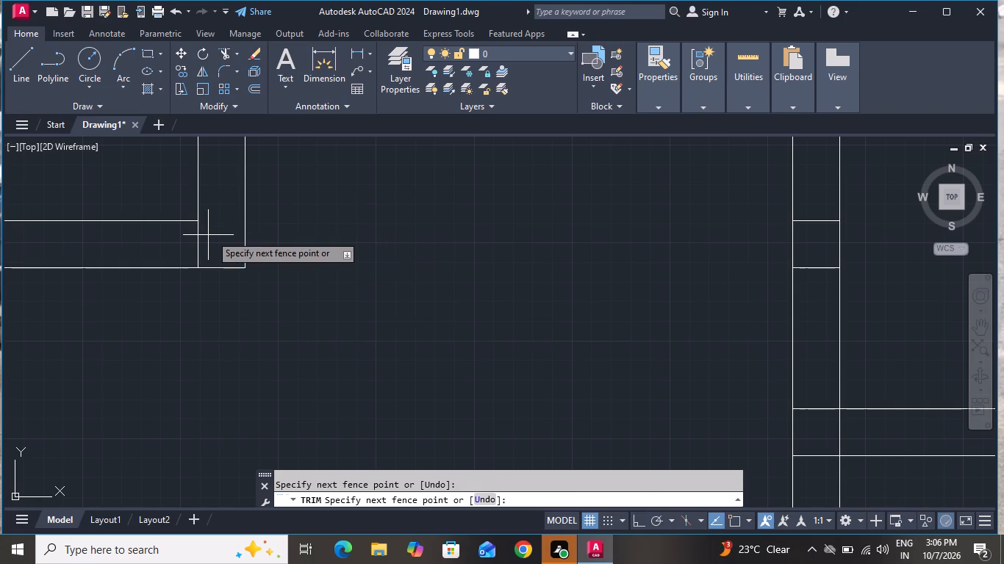
click(195, 233)
Trim the two short horizontal stubs left inside the upper-right room's vertical partition.
scroll(214, 234, down, 6)
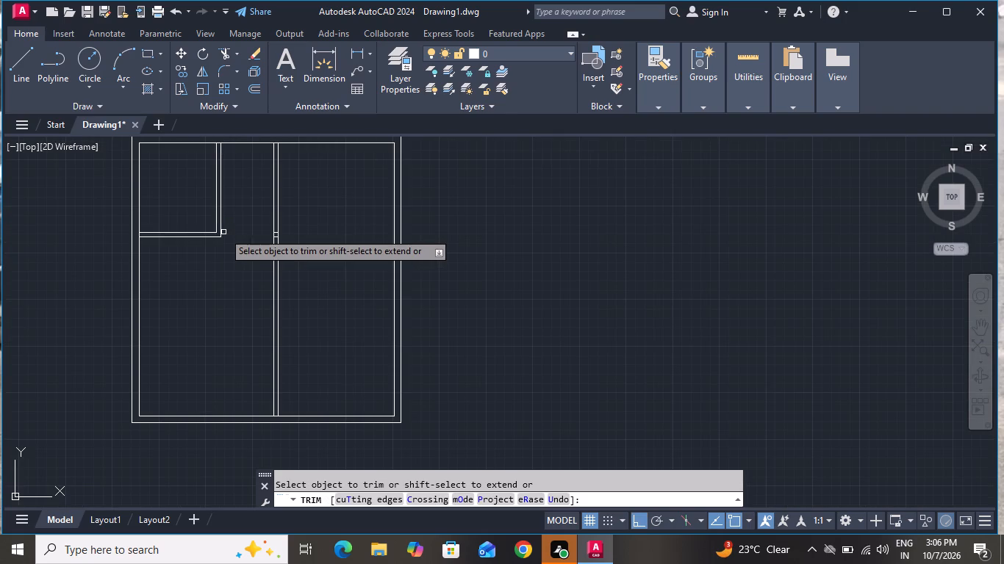
scroll(290, 240, up, 4)
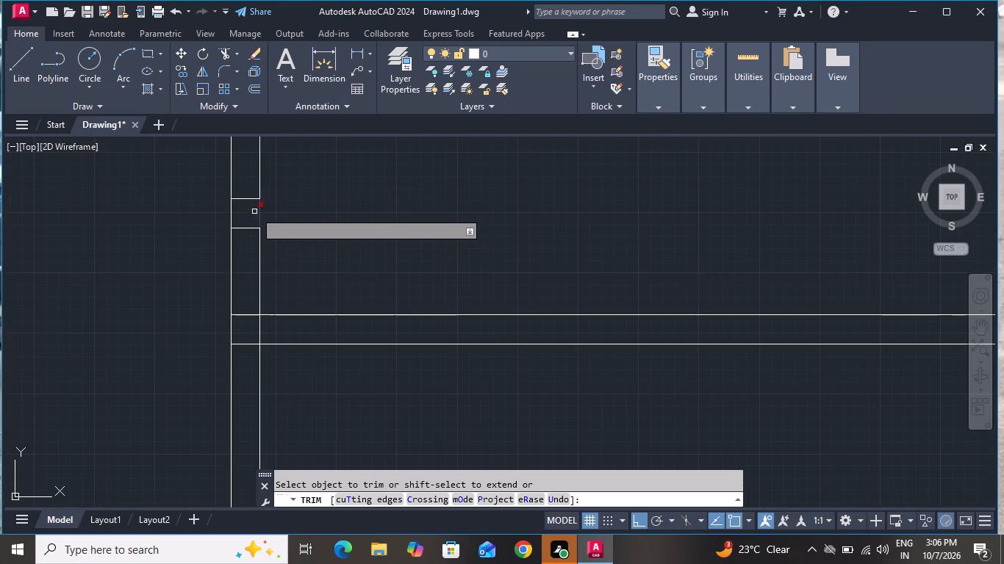
scroll(246, 200, up, 2)
click(240, 179)
scroll(251, 256, down, 1)
scroll(251, 256, up, 1)
scroll(251, 256, down, 3)
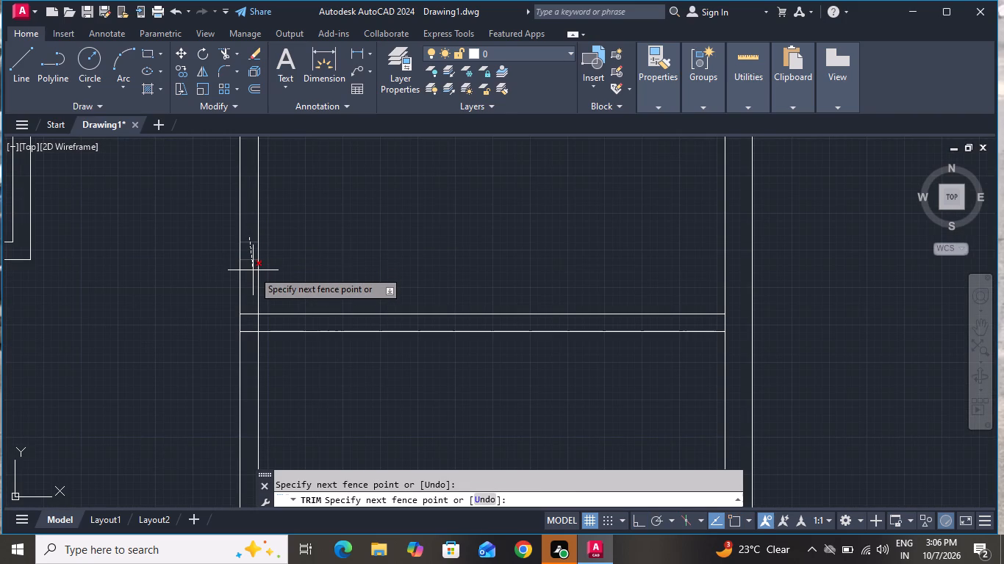
click(253, 270)
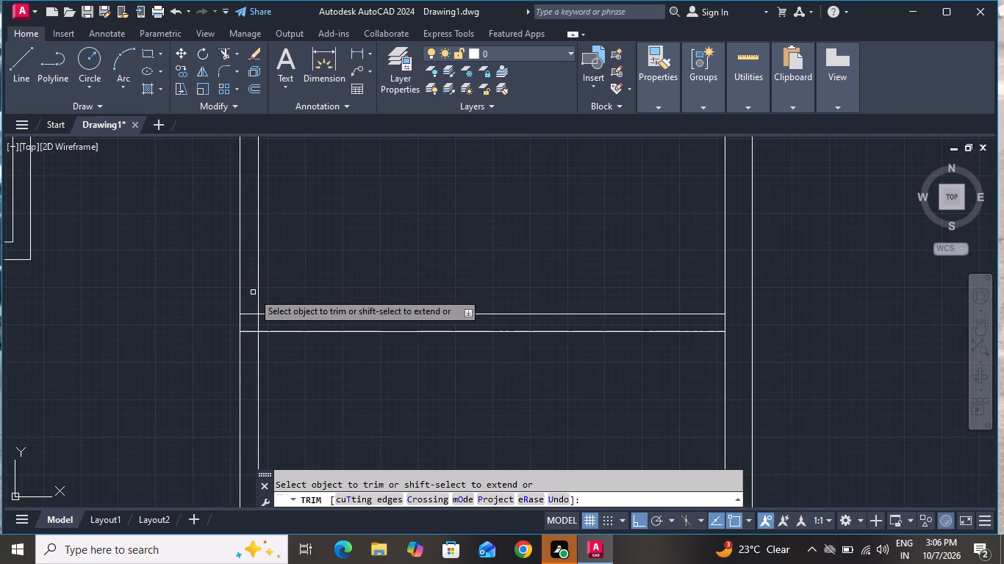
Trim away the upper-right room's two vertical partition lines below its horizontal partition.
scroll(253, 292, down, 2)
scroll(253, 292, up, 1)
scroll(253, 292, down, 2)
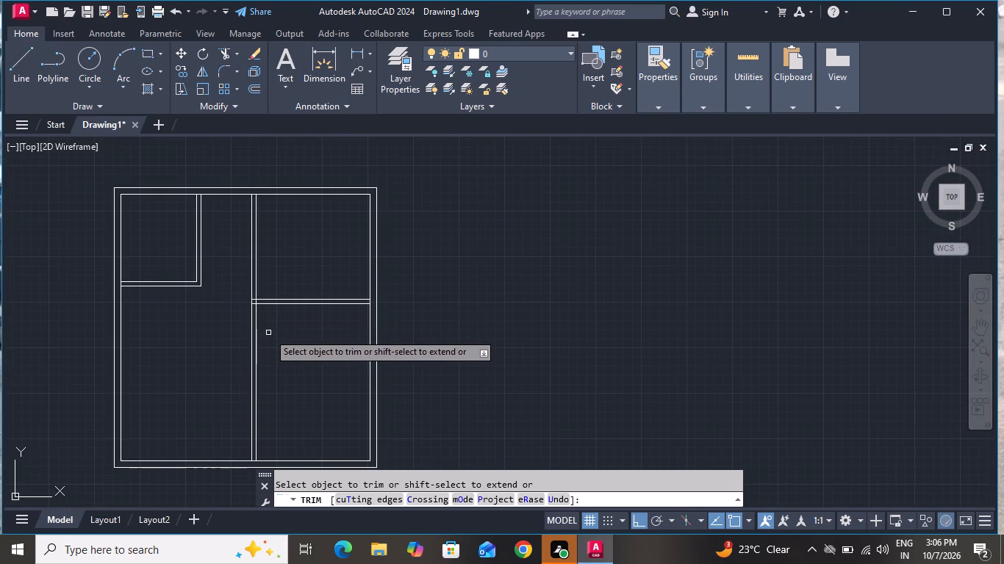
scroll(268, 333, up, 1)
click(268, 333)
click(229, 335)
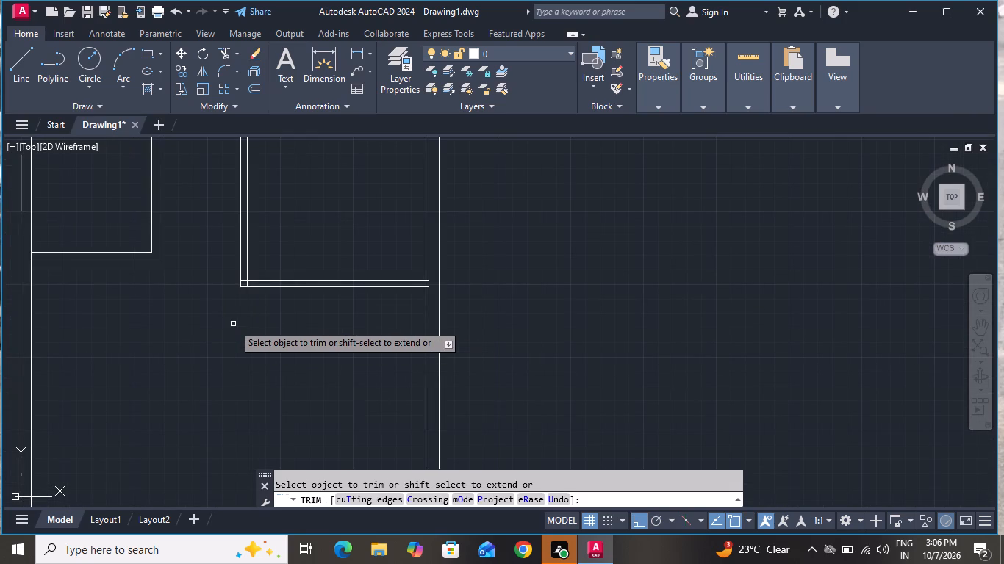
Trim the overlapping inner line ends at the upper-right room's lower-left partition corner to leave a clean corner.
scroll(233, 324, up, 2)
scroll(233, 324, down, 1)
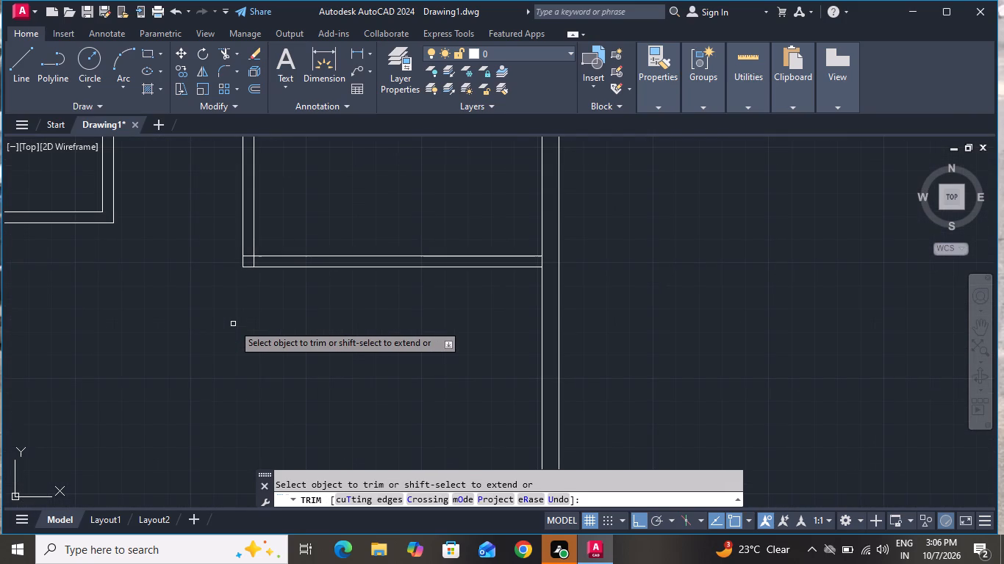
scroll(236, 318, up, 5)
scroll(236, 318, down, 4)
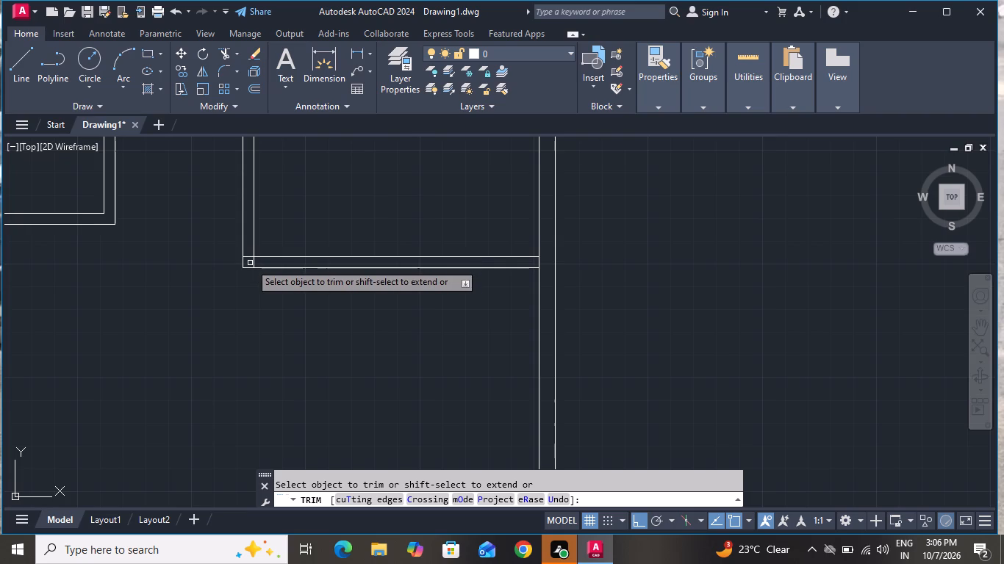
click(251, 258)
click(253, 260)
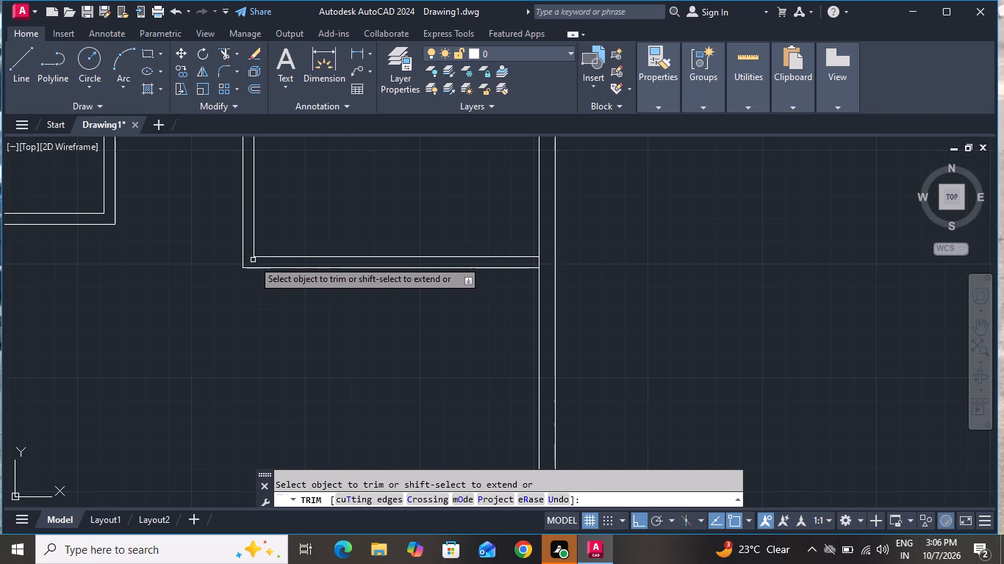
Trim the right outer wall's inner line between the two lines of the upper-right room's horizontal partition to open the wall junction.
scroll(241, 288, down, 1)
scroll(240, 291, up, 1)
scroll(240, 294, down, 1)
scroll(240, 294, up, 1)
scroll(240, 294, down, 1)
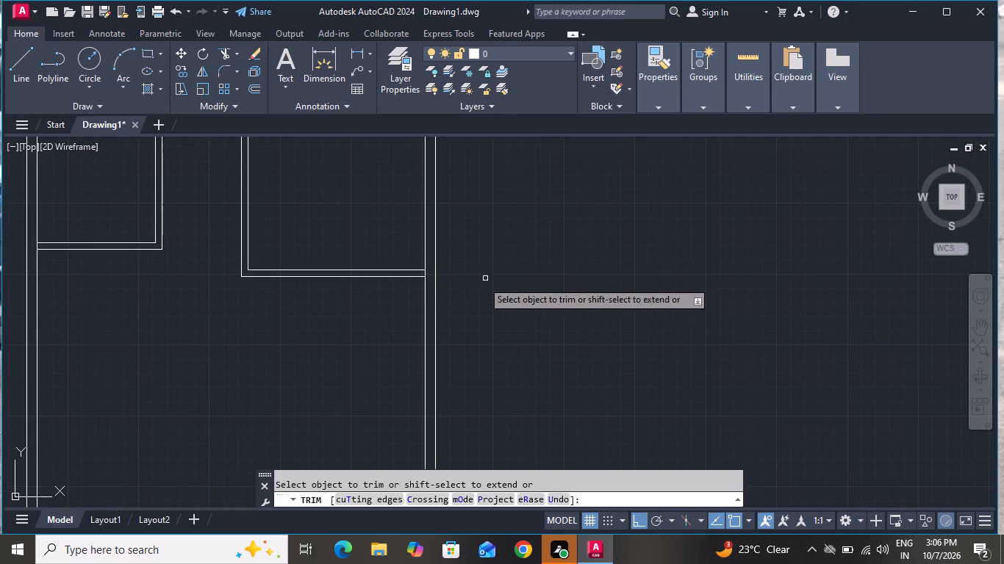
scroll(421, 273, up, 3)
click(426, 270)
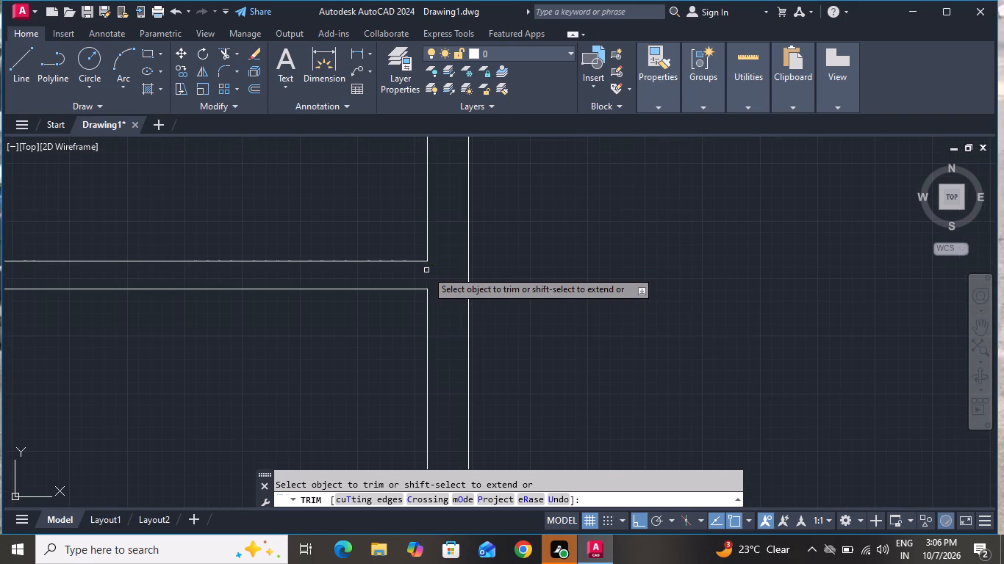
Trim the top outer wall's inner line between the two lines of the upper-right room's vertical partition.
scroll(385, 358, down, 1)
scroll(385, 360, up, 1)
scroll(385, 361, down, 3)
scroll(384, 361, up, 1)
scroll(384, 361, down, 1)
scroll(384, 362, up, 1)
scroll(373, 350, down, 3)
scroll(373, 353, up, 1)
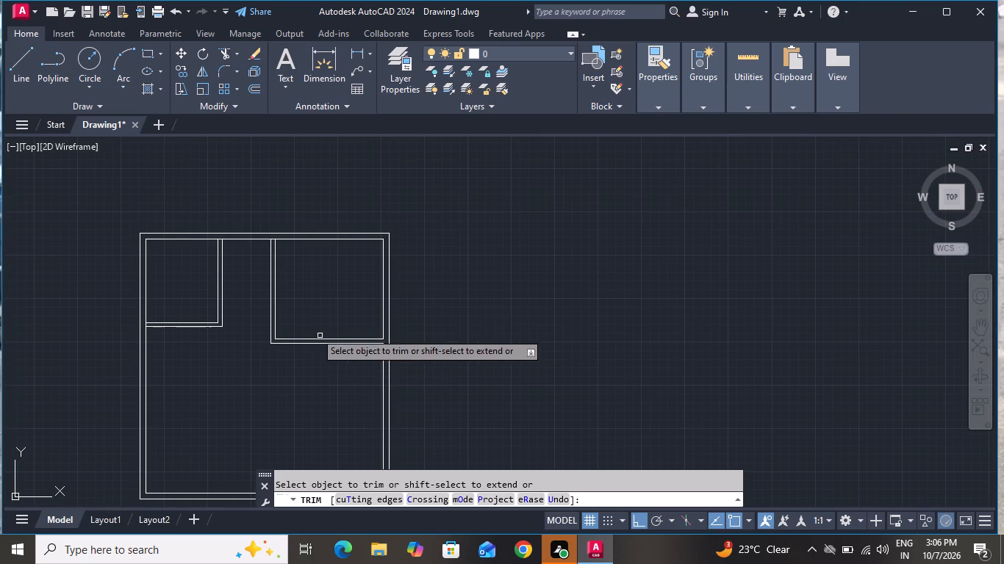
scroll(263, 229, down, 1)
scroll(263, 229, up, 4)
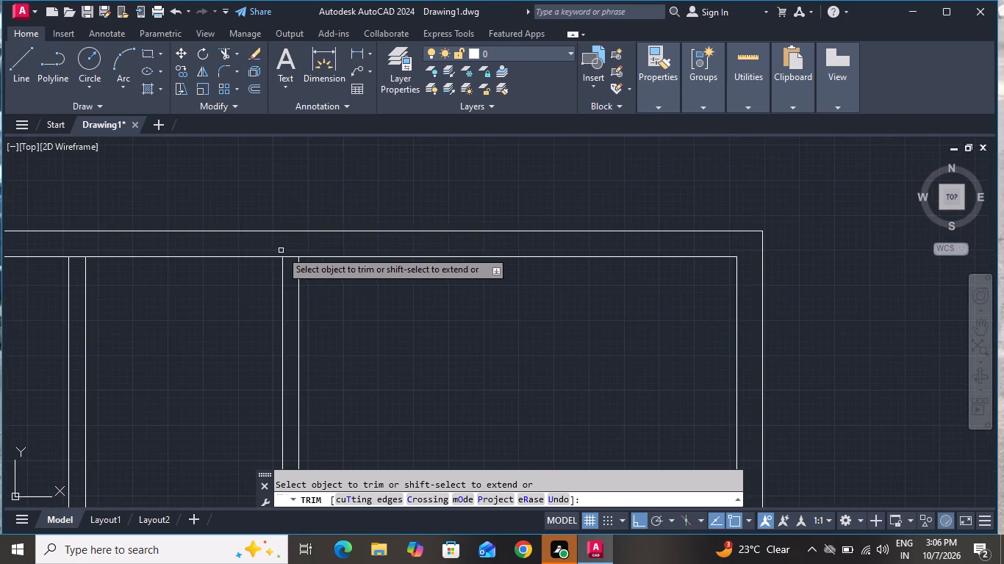
scroll(282, 253, up, 3)
click(293, 247)
click(300, 312)
Trim the top outer wall's inner line between the two lines of the upper-left room's vertical partition.
scroll(301, 310, down, 3)
scroll(301, 310, up, 1)
scroll(301, 310, down, 1)
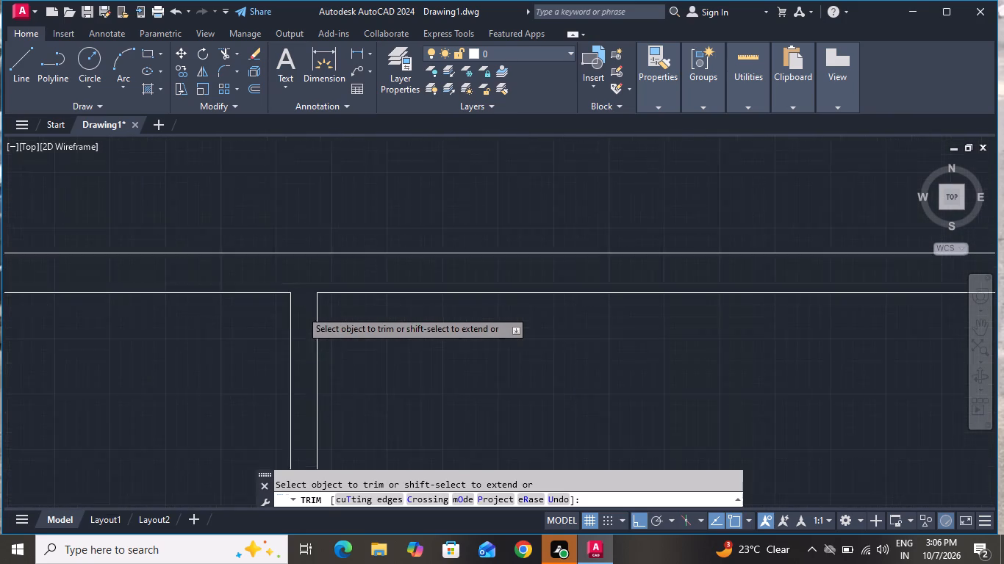
scroll(301, 310, down, 1)
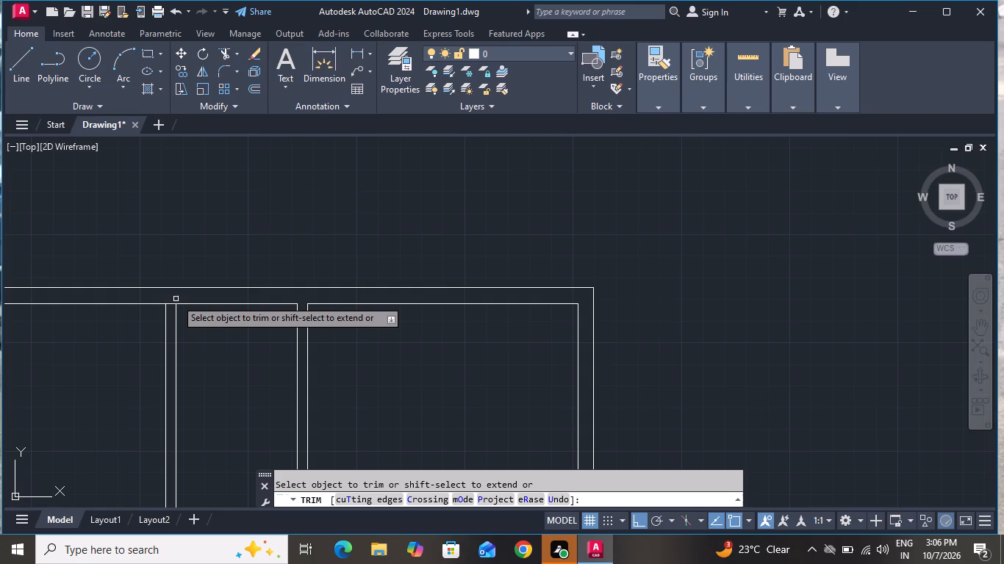
scroll(176, 299, up, 4)
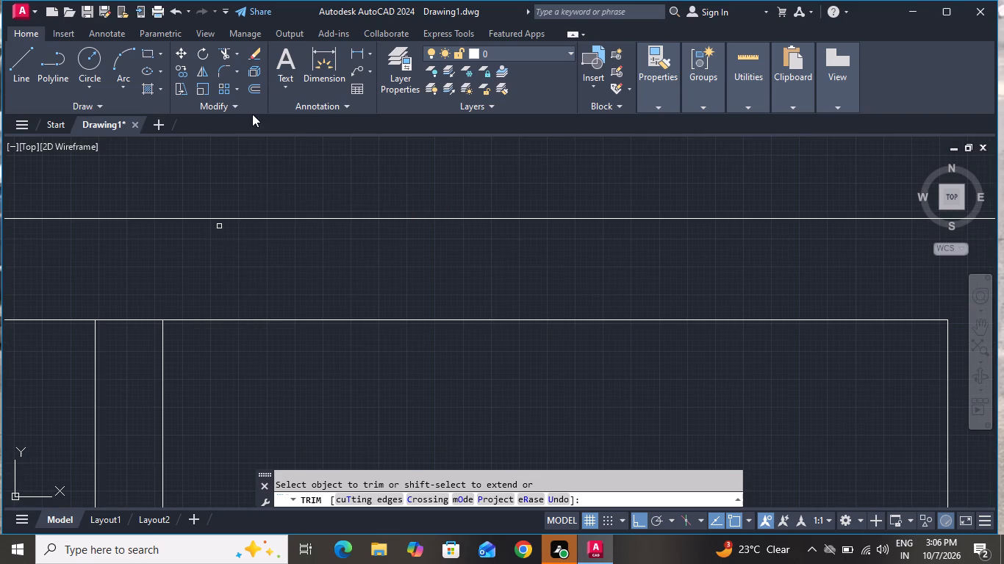
scroll(168, 245, down, 1)
scroll(168, 245, up, 1)
scroll(168, 245, down, 1)
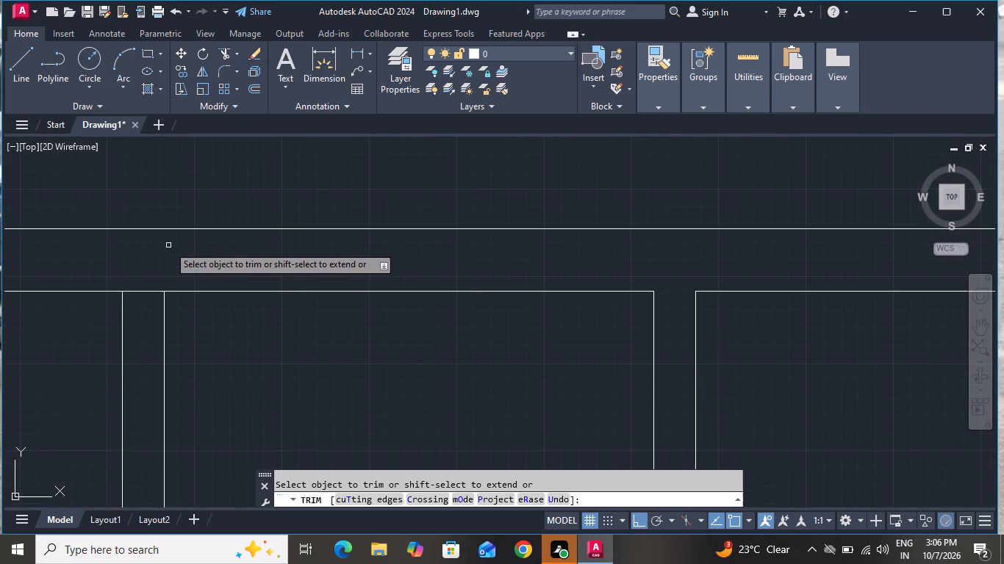
scroll(178, 228, down, 3)
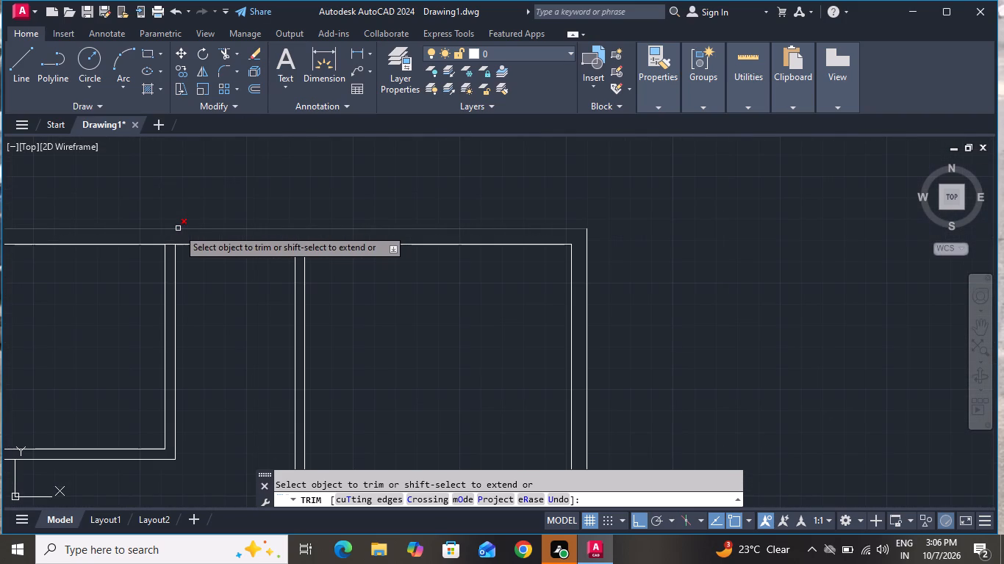
scroll(171, 242, down, 1)
scroll(171, 242, up, 4)
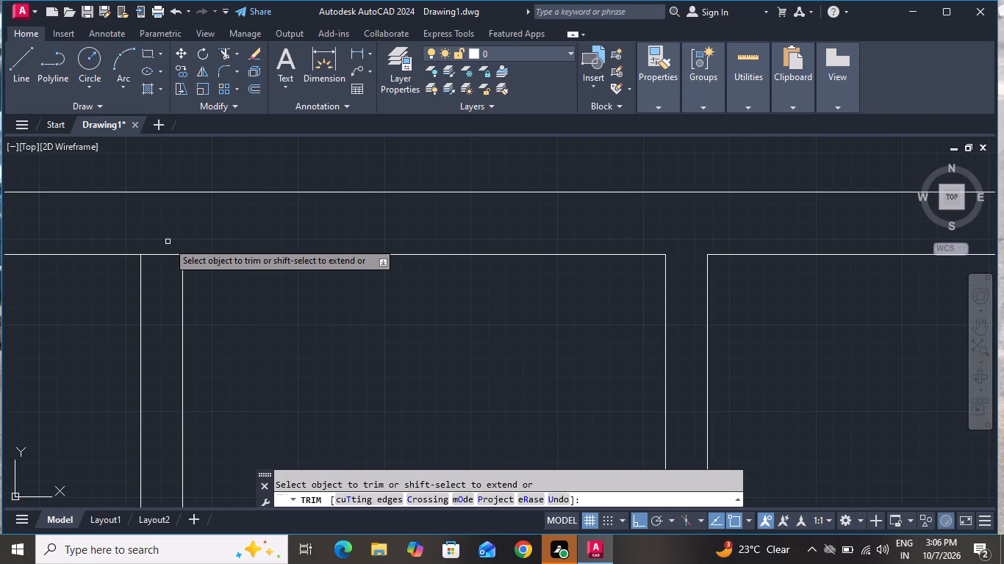
click(168, 242)
click(166, 258)
Trim the left outer wall's inner line between the two lines of the upper-left room's horizontal partition, and finish trimming.
scroll(166, 258, down, 2)
scroll(166, 258, up, 1)
scroll(166, 258, down, 4)
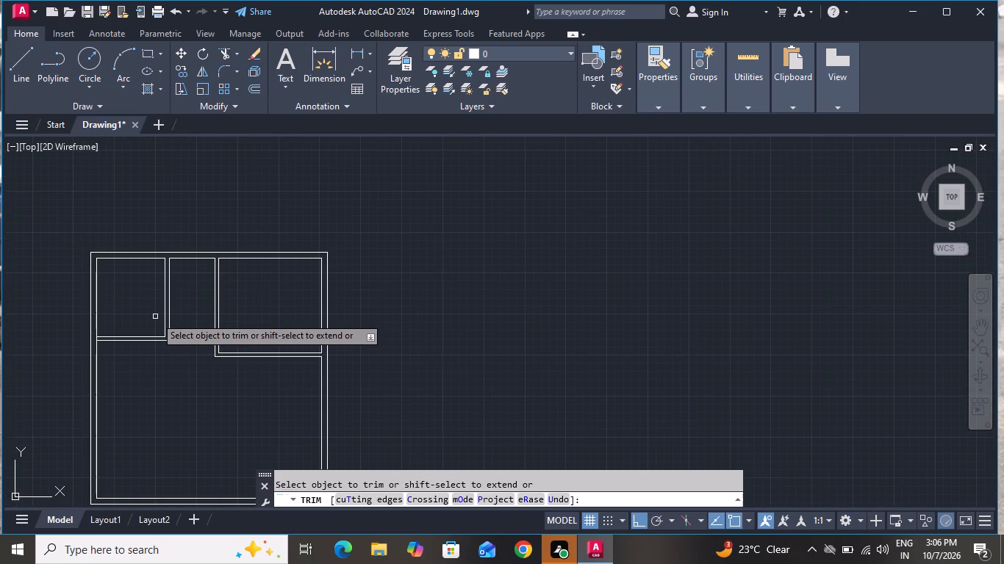
scroll(147, 318, up, 3)
scroll(116, 336, down, 5)
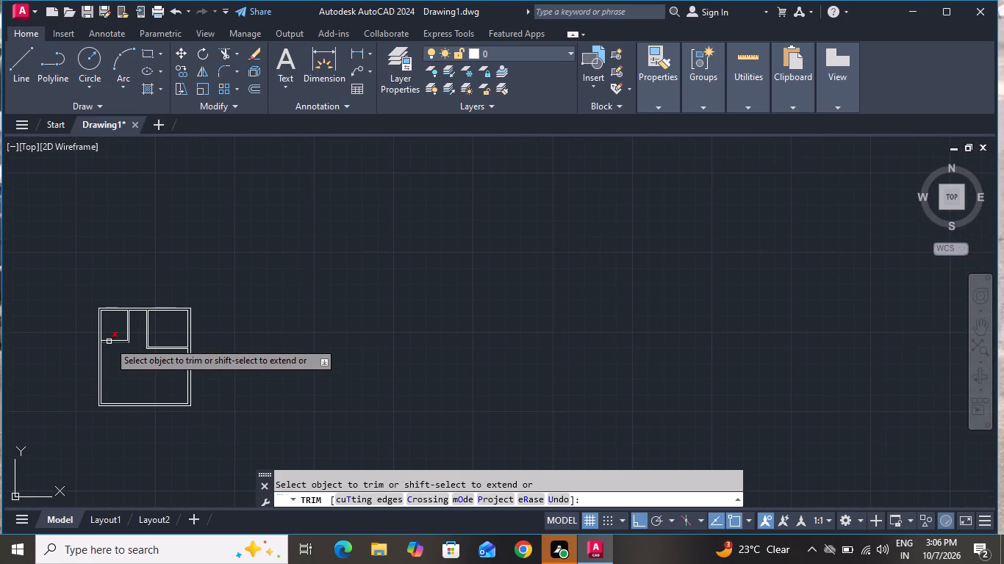
scroll(109, 341, up, 7)
scroll(82, 343, down, 1)
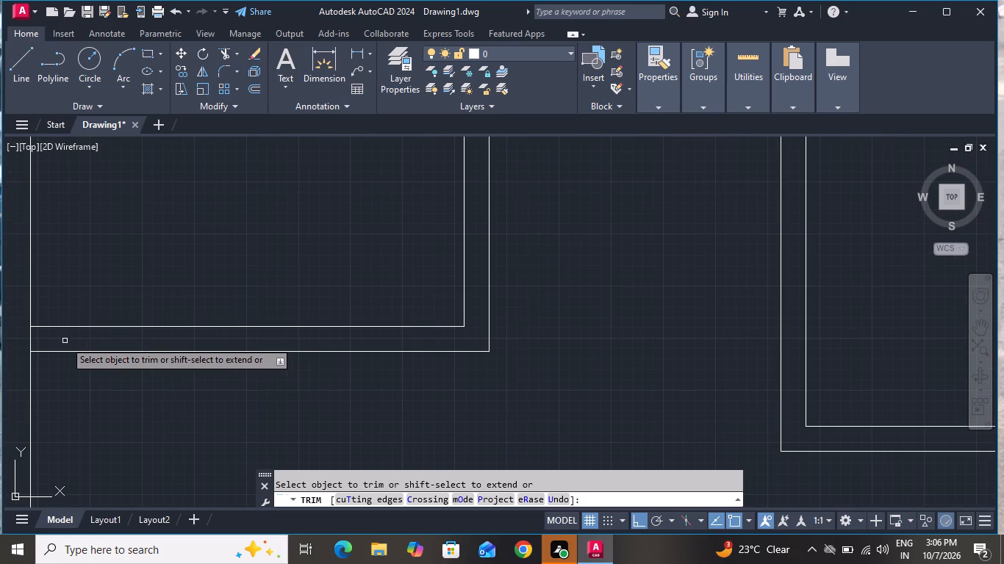
click(51, 339)
click(15, 338)
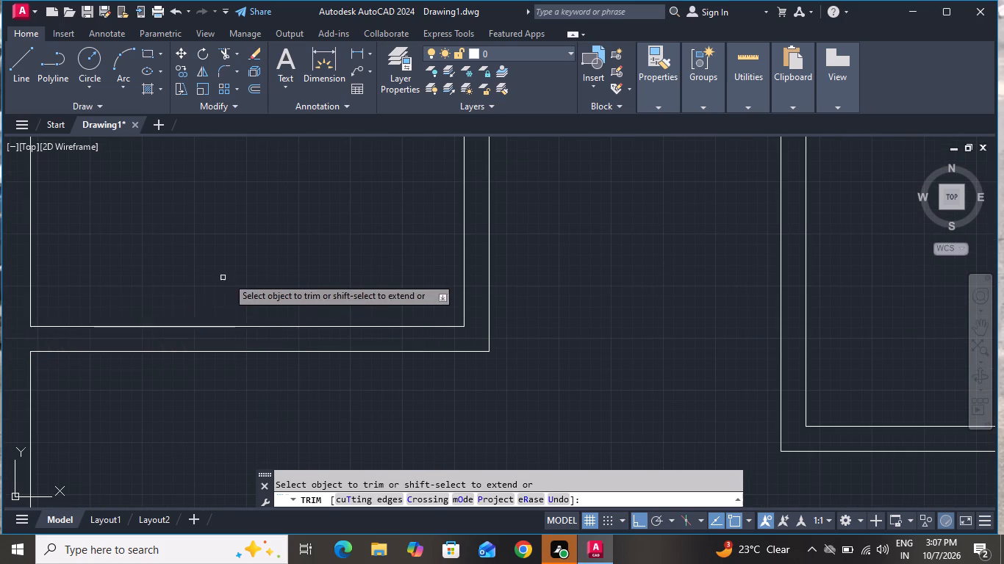
scroll(228, 277, down, 5)
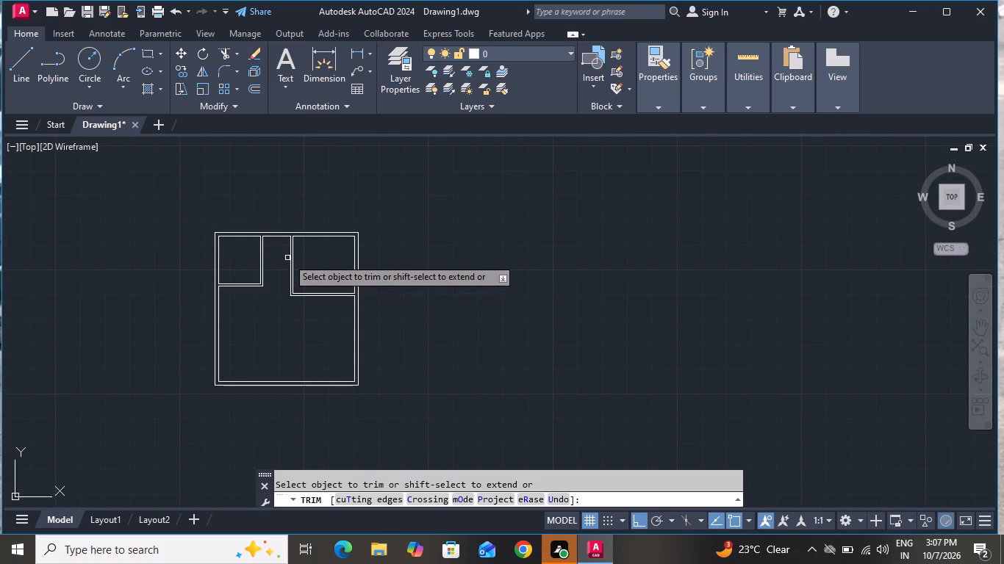
right_click(287, 258)
click(304, 264)
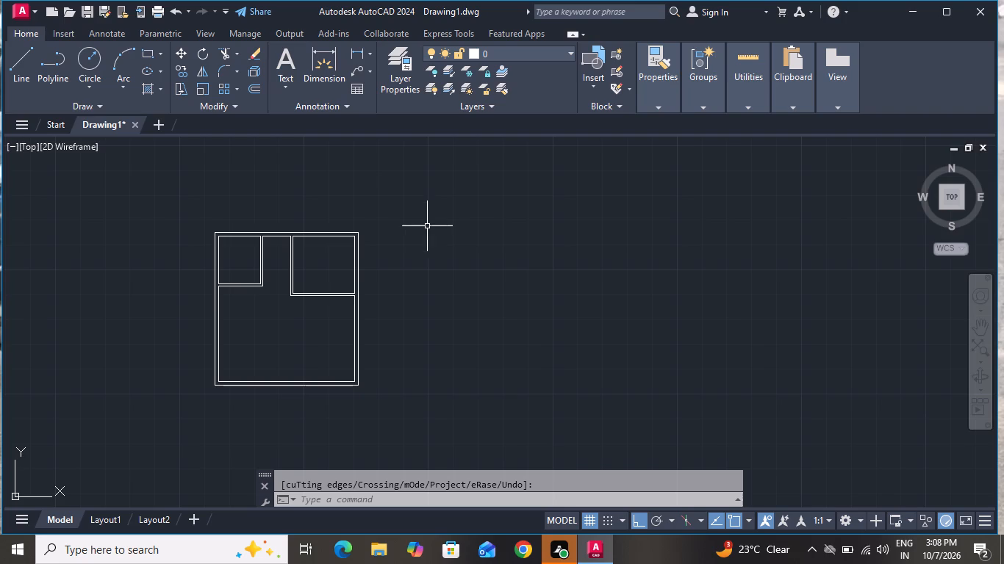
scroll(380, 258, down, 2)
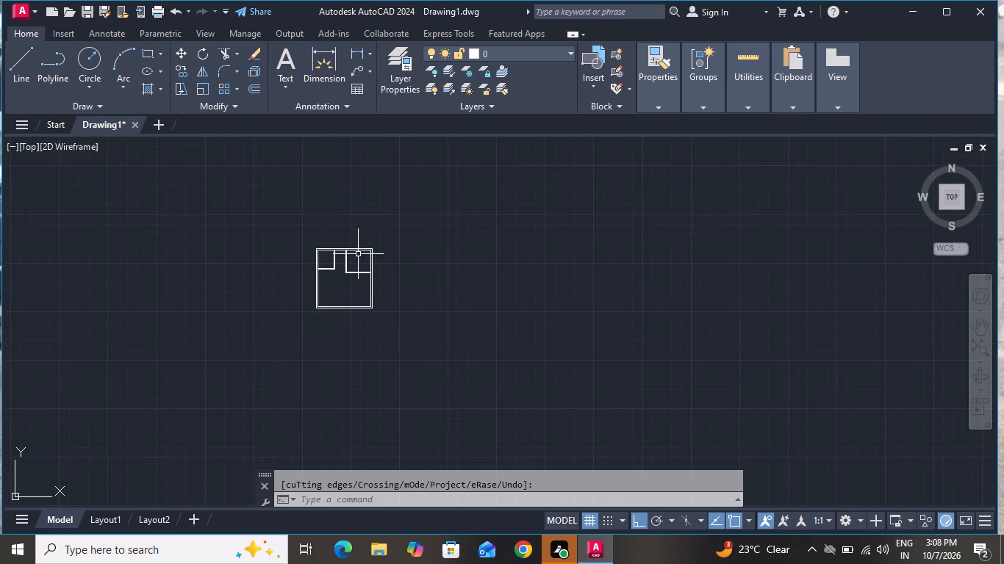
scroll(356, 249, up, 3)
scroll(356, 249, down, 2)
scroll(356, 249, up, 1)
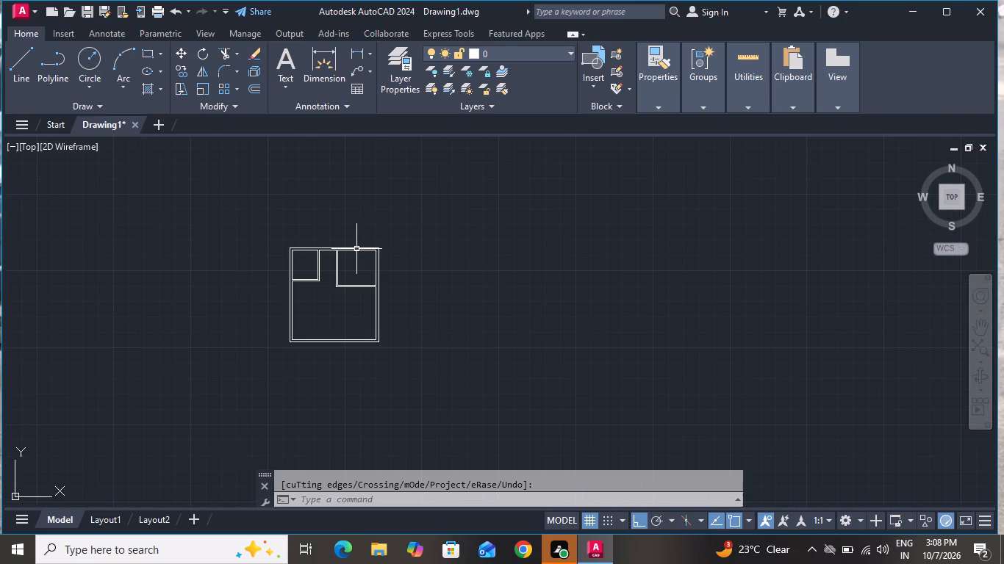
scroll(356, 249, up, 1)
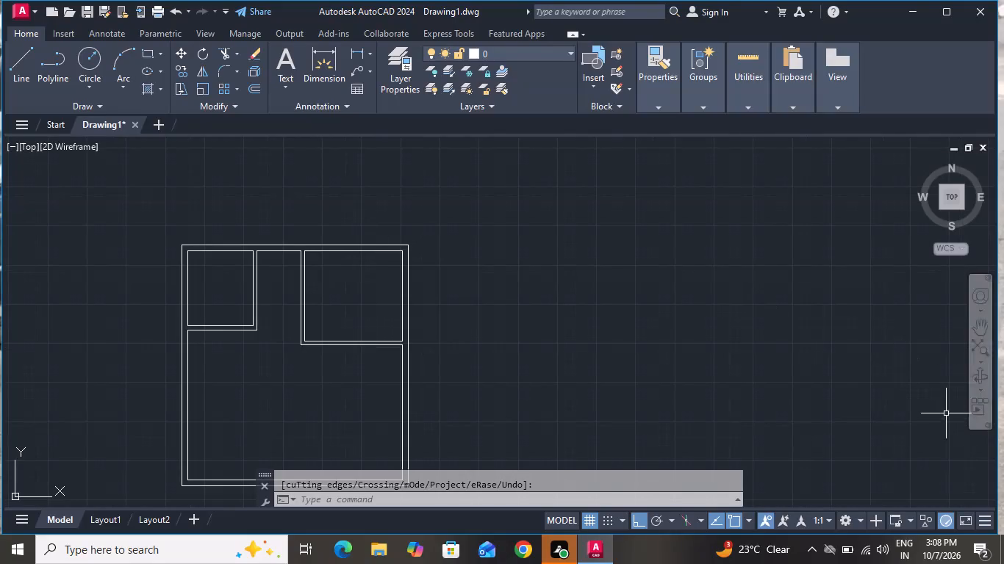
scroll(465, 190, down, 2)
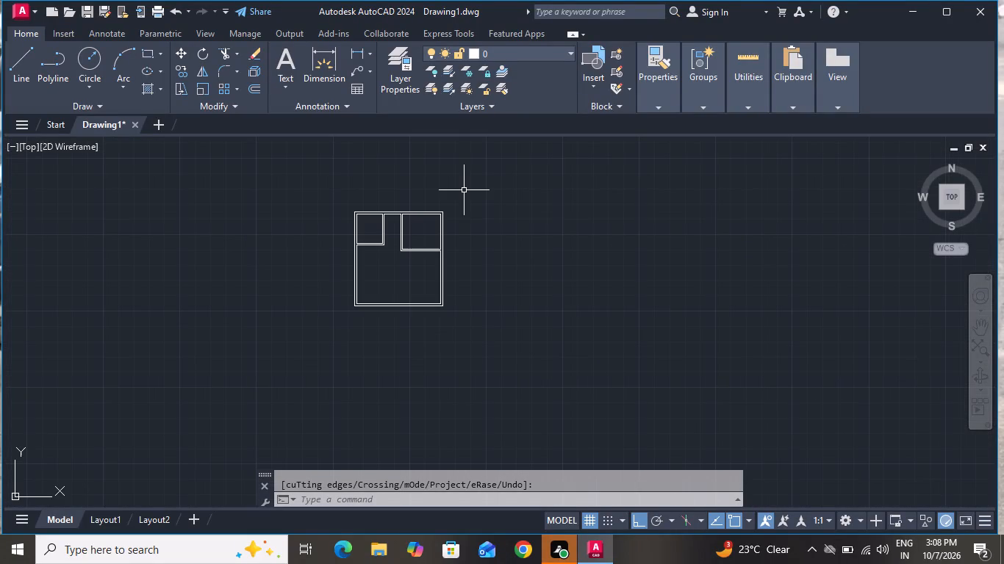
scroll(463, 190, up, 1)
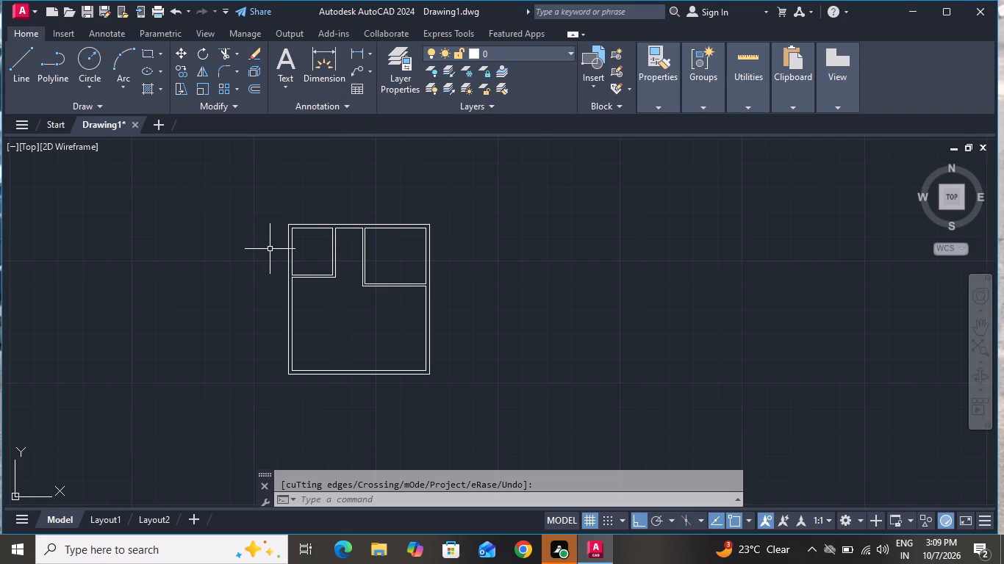
Offset the lower line of the upper-right room's horizontal partition downward by 8'4" using the Through option.
key(o)
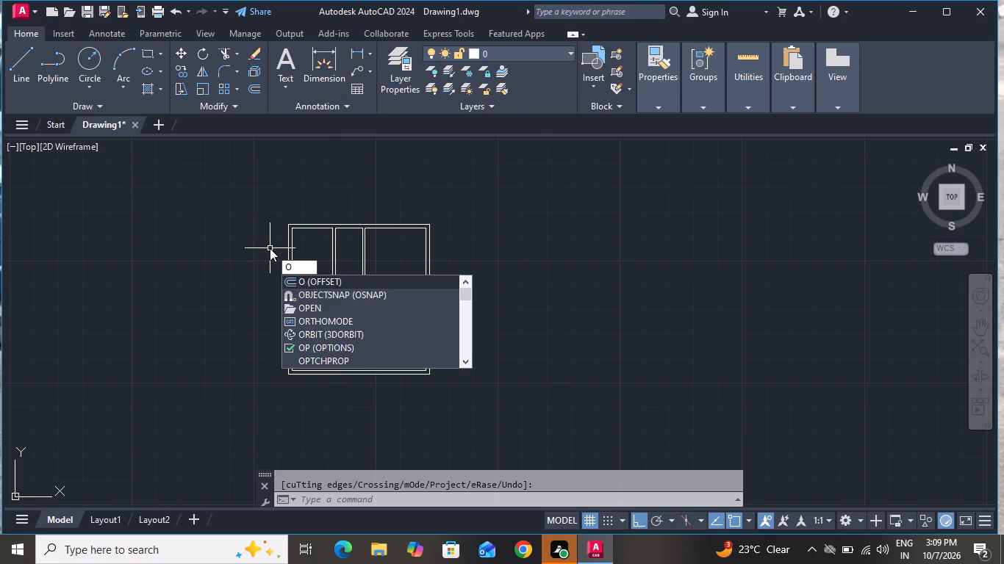
key(space)
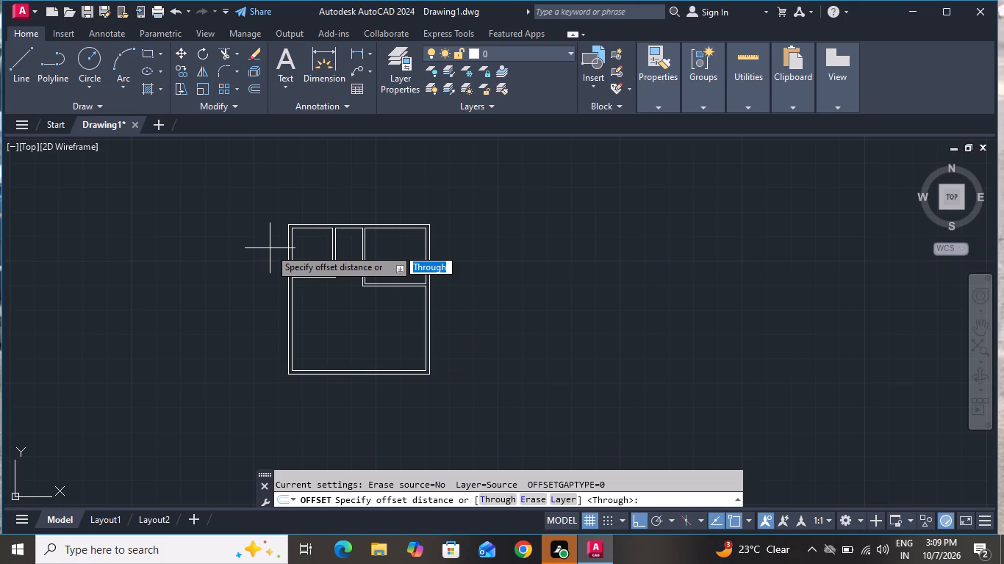
text(t)
key(space)
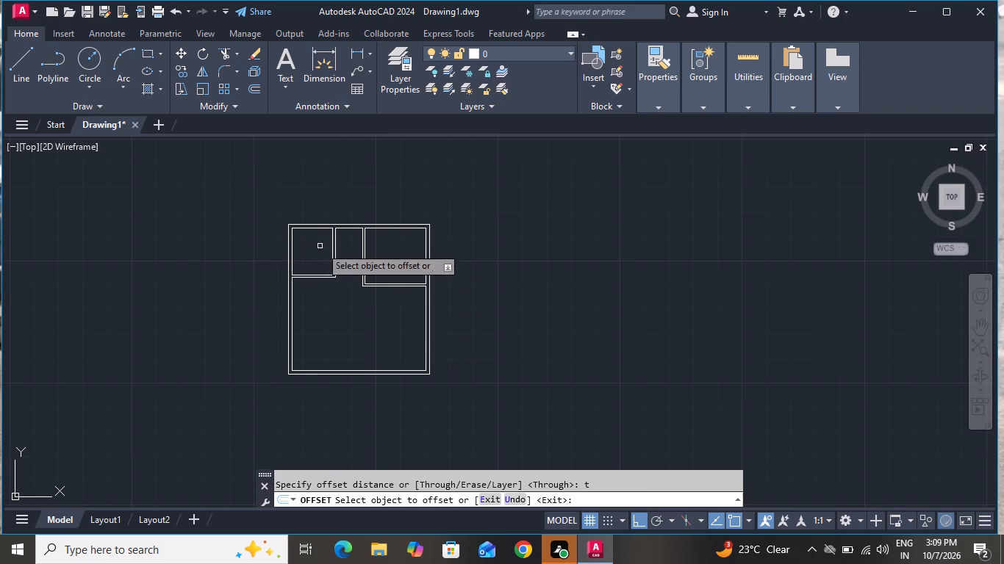
scroll(399, 289, up, 3)
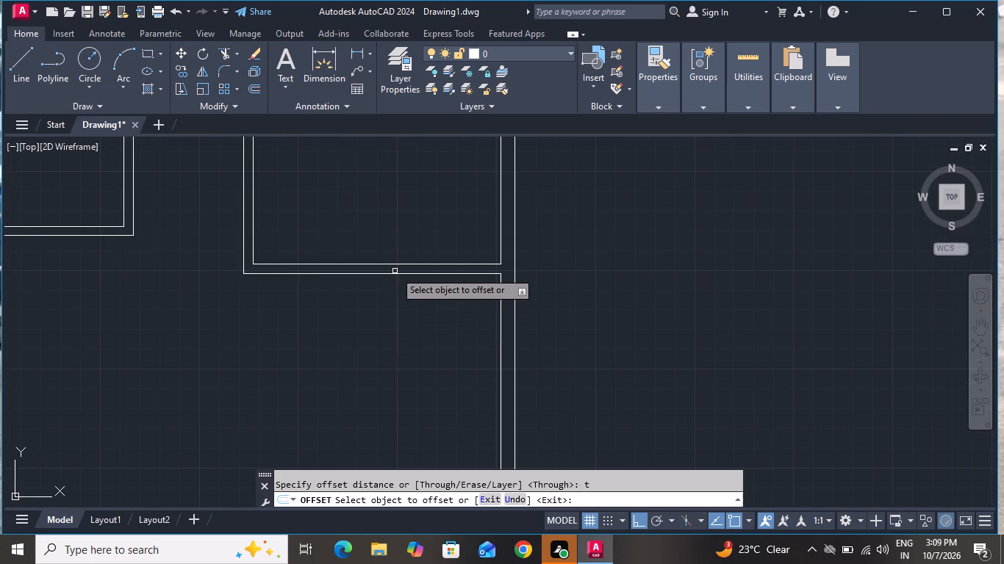
click(394, 272)
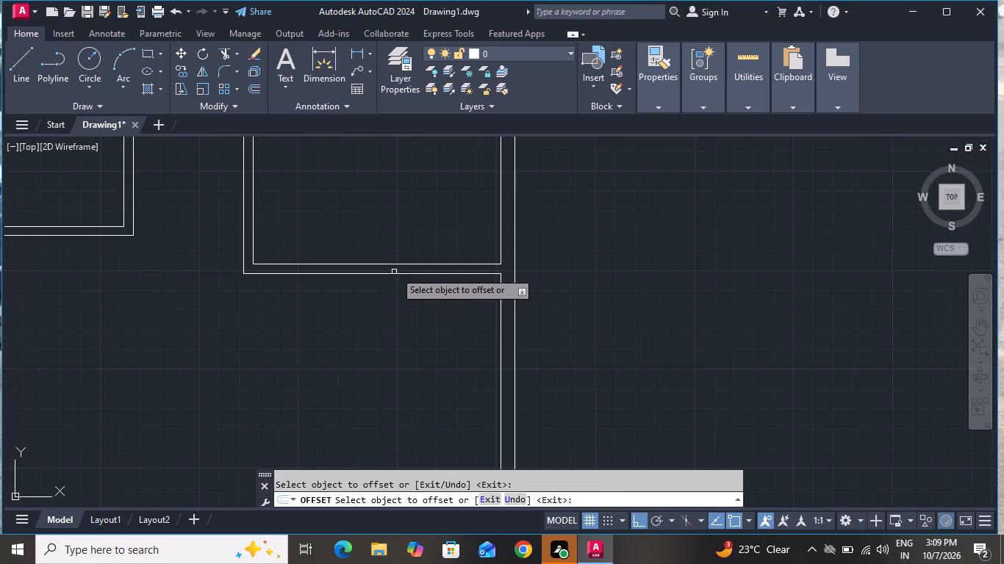
click(394, 273)
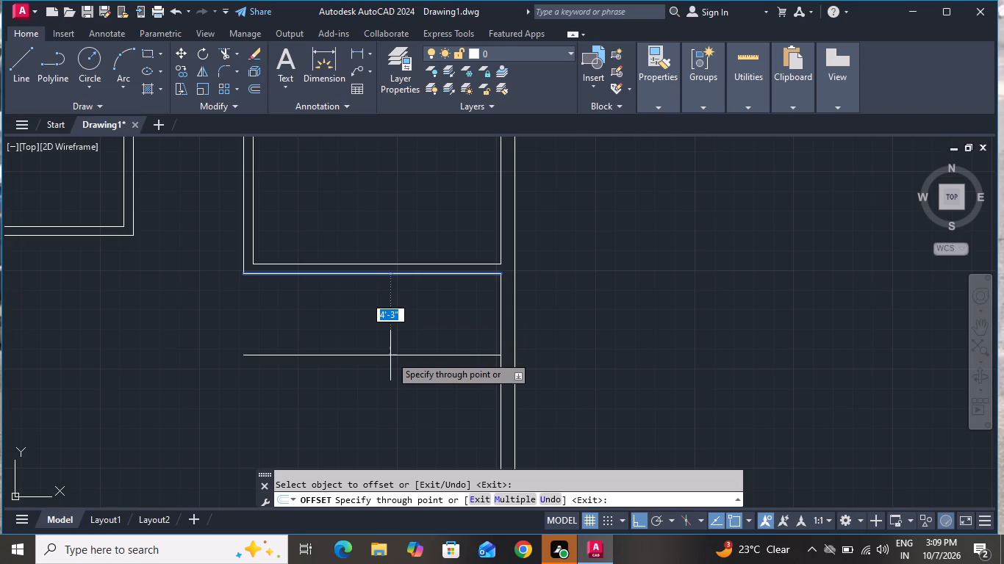
key(8)
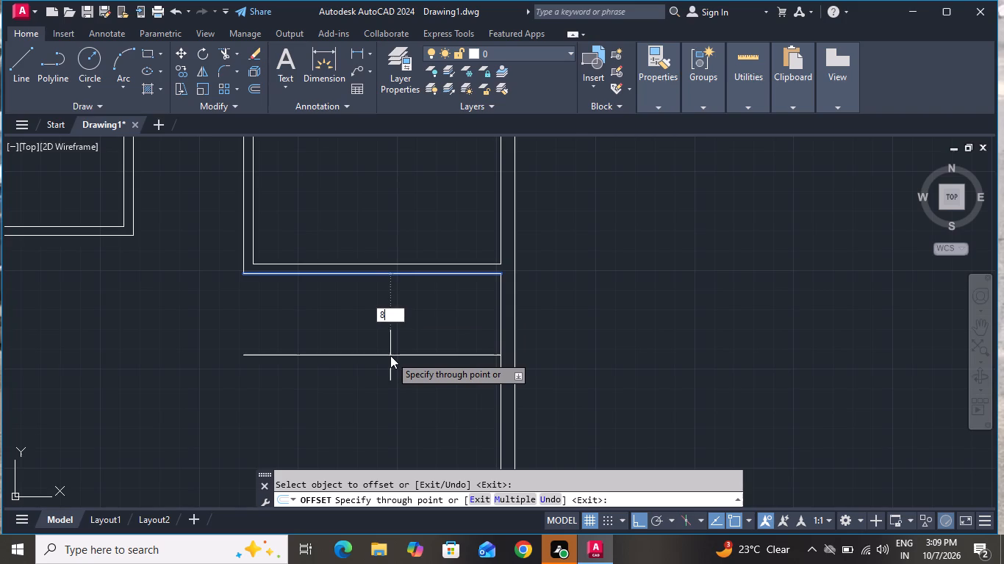
key(apostrophe)
key(4)
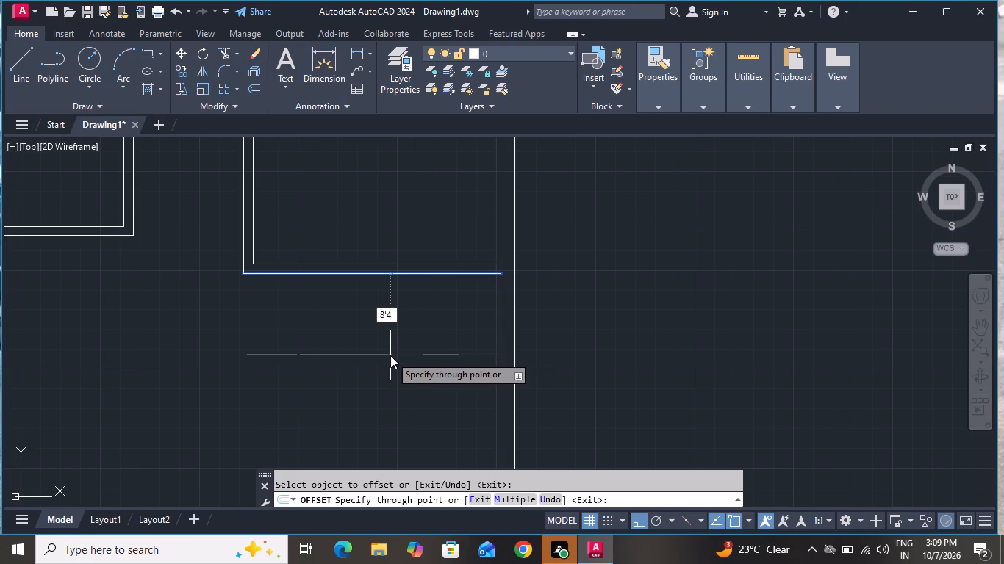
key(shift+quotedbl)
key(Return)
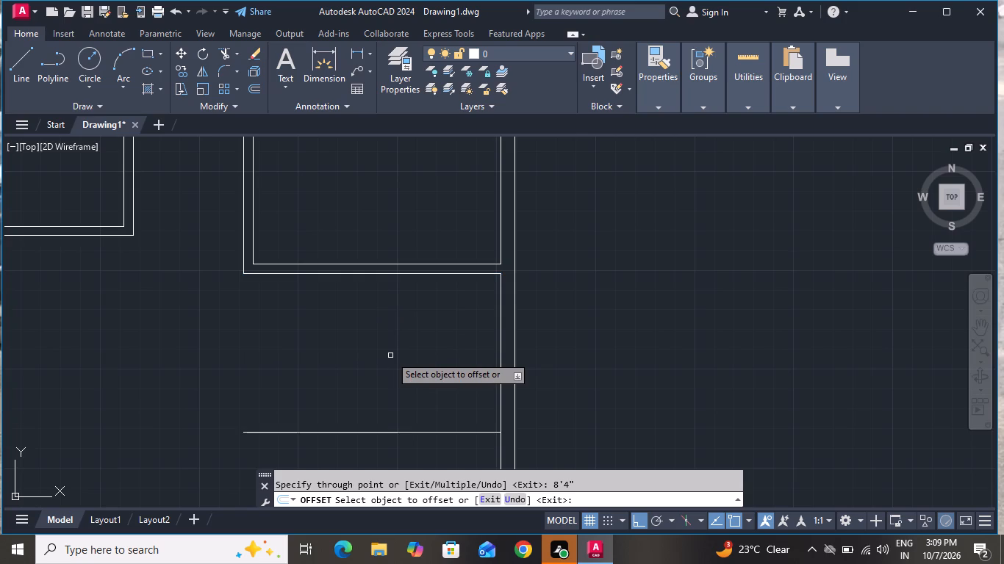
Offset the right outer wall's inner line below the upper-right room leftward by 11', and offset that copy 6" further left to form a vertical partition.
click(500, 361)
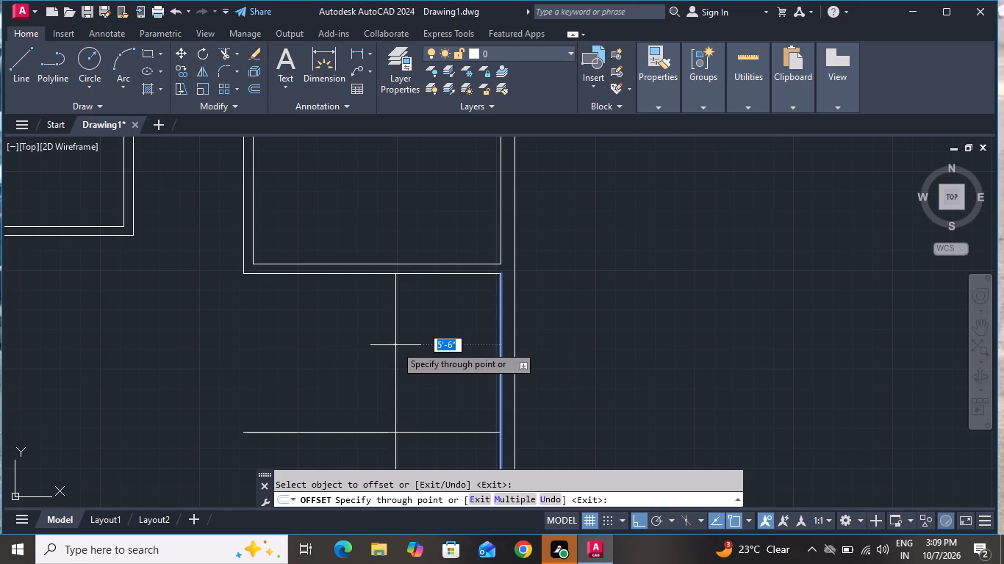
text(11)
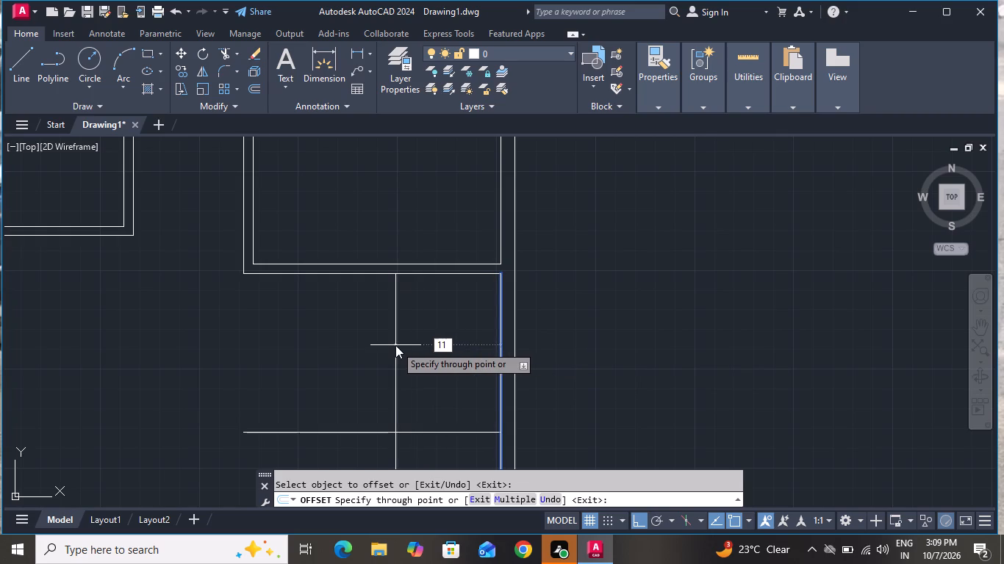
key(apostrophe)
key(space)
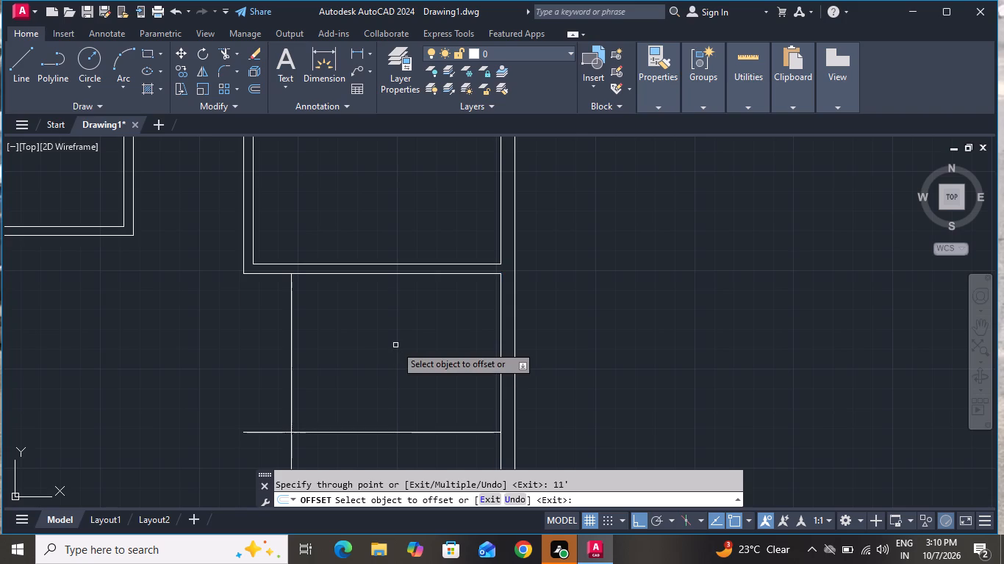
click(293, 328)
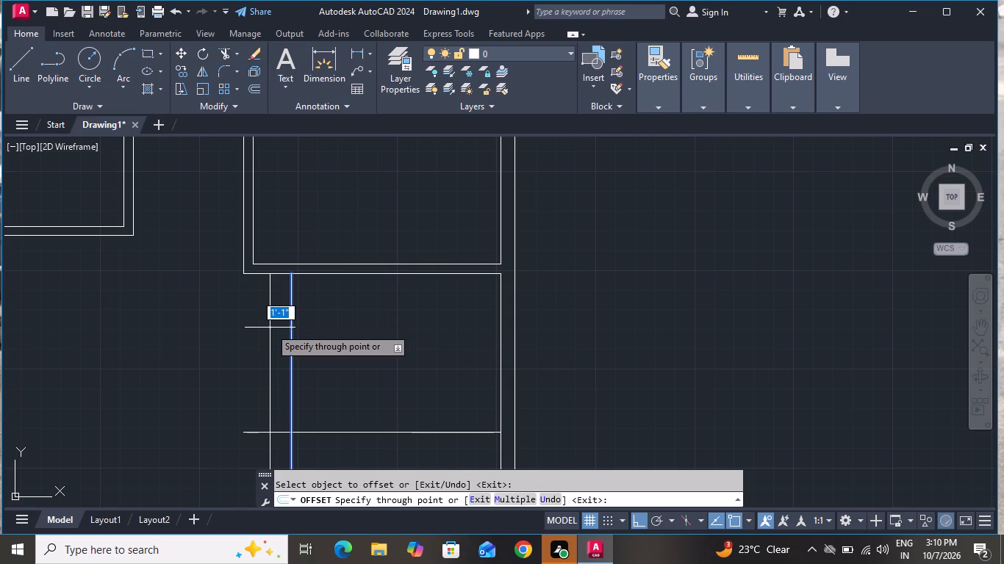
key(6)
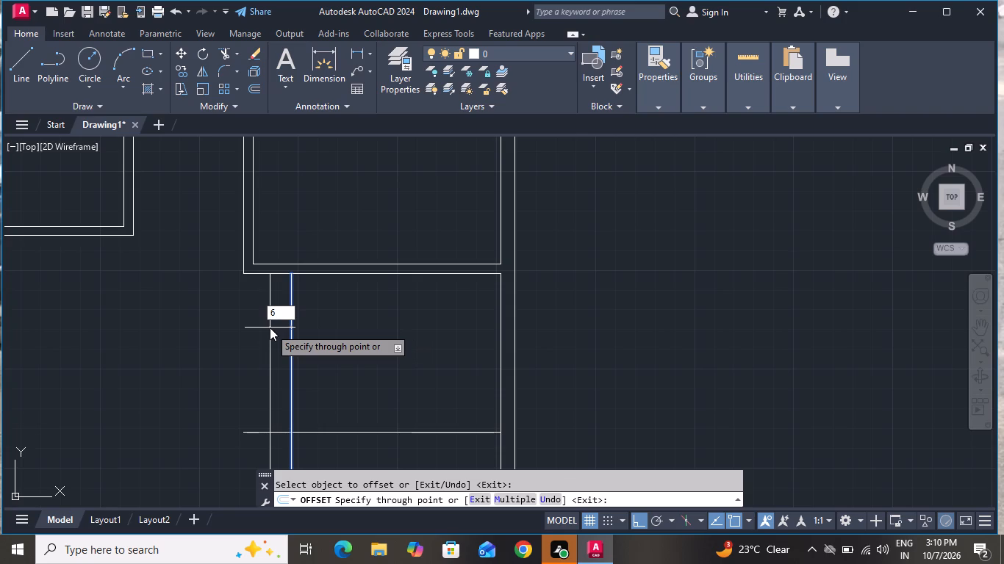
key(shift+quotedbl)
key(Return)
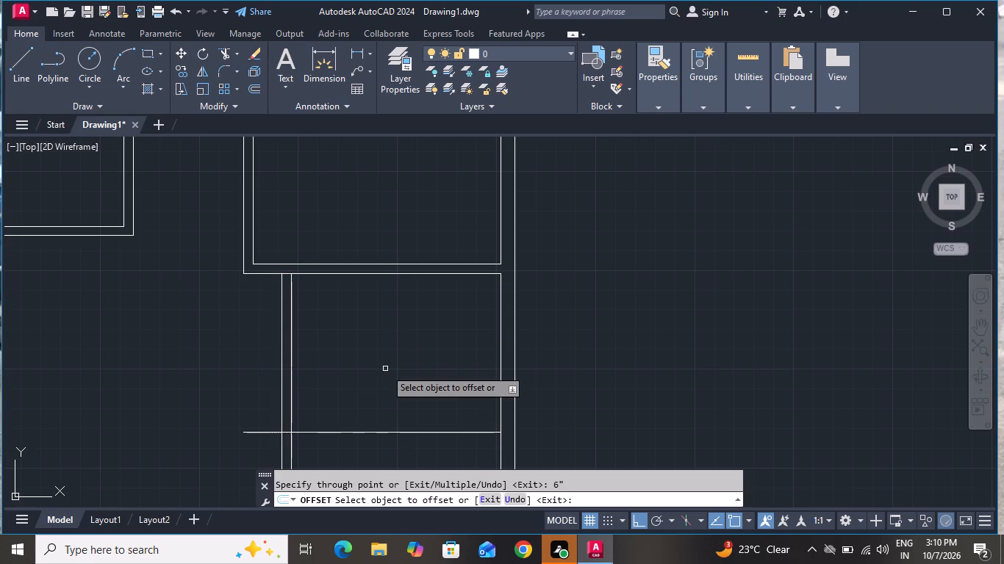
Offset the horizontal line below the upper-right room's partition downward by 6" to give the new partition its thickness.
click(364, 433)
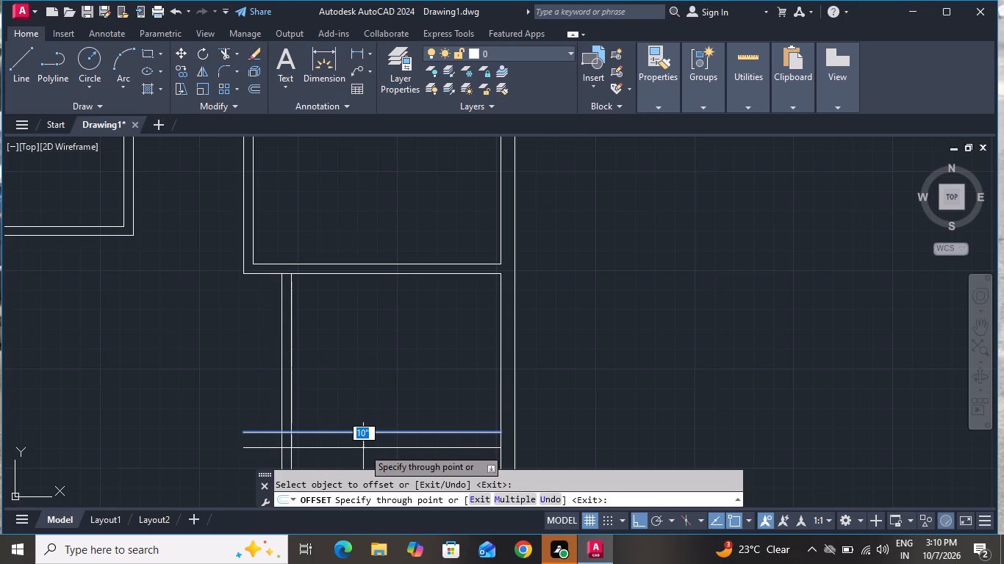
key(6)
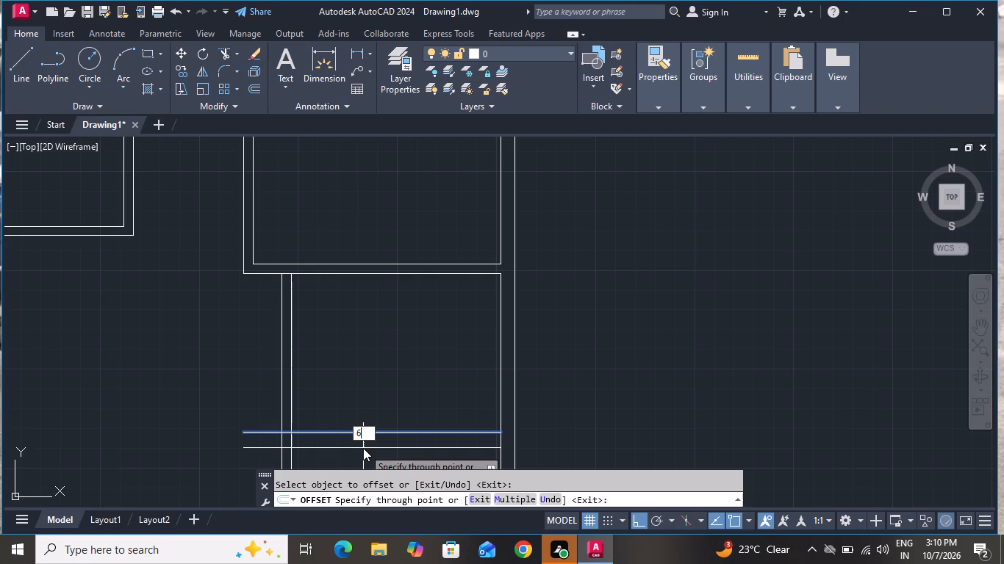
key(shift+quotedbl)
key(Return)
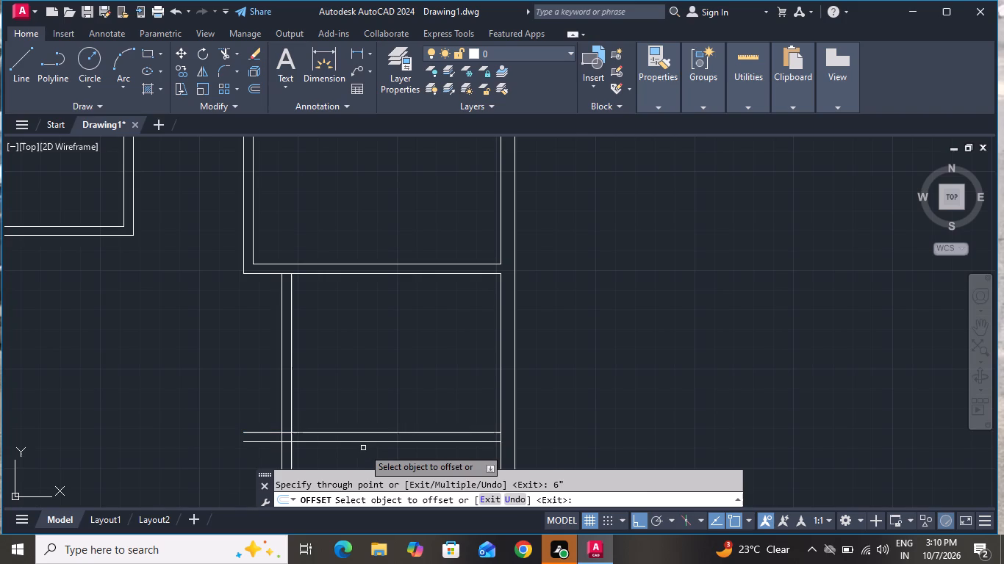
Offset the lower line of the upper-left room's horizontal partition downward by 9'8".
scroll(337, 441, down, 1)
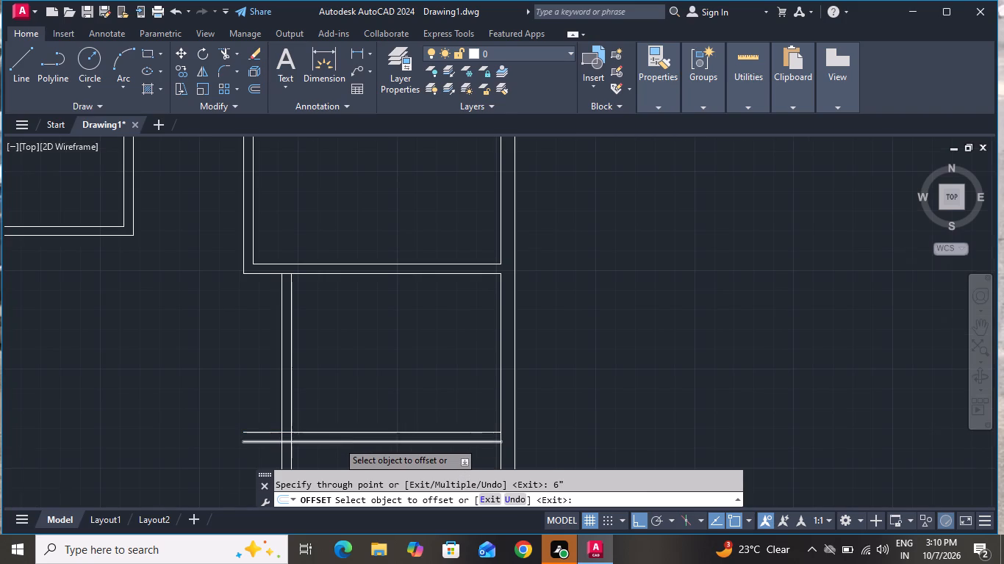
scroll(337, 441, down, 1)
scroll(337, 441, up, 1)
scroll(337, 437, down, 2)
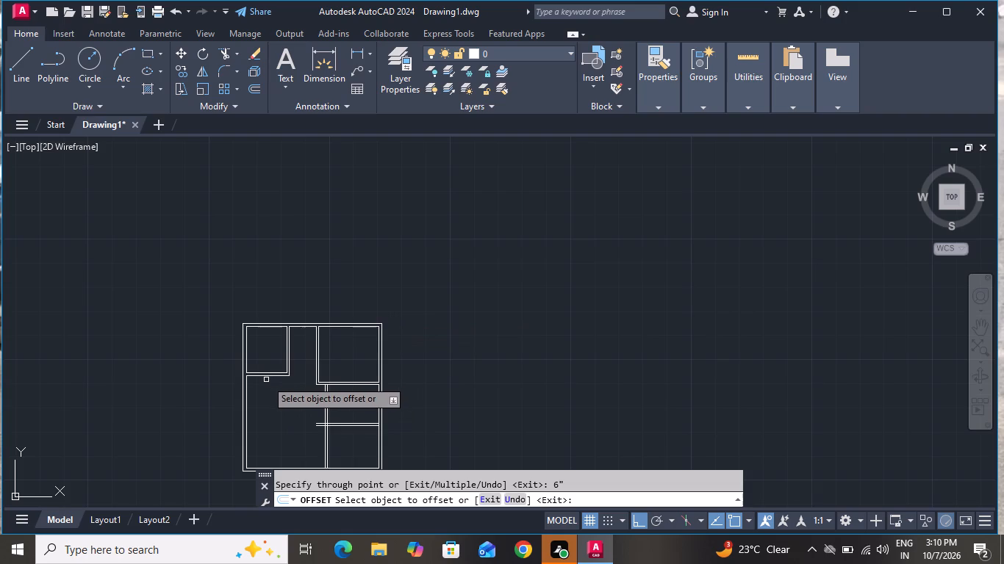
click(269, 375)
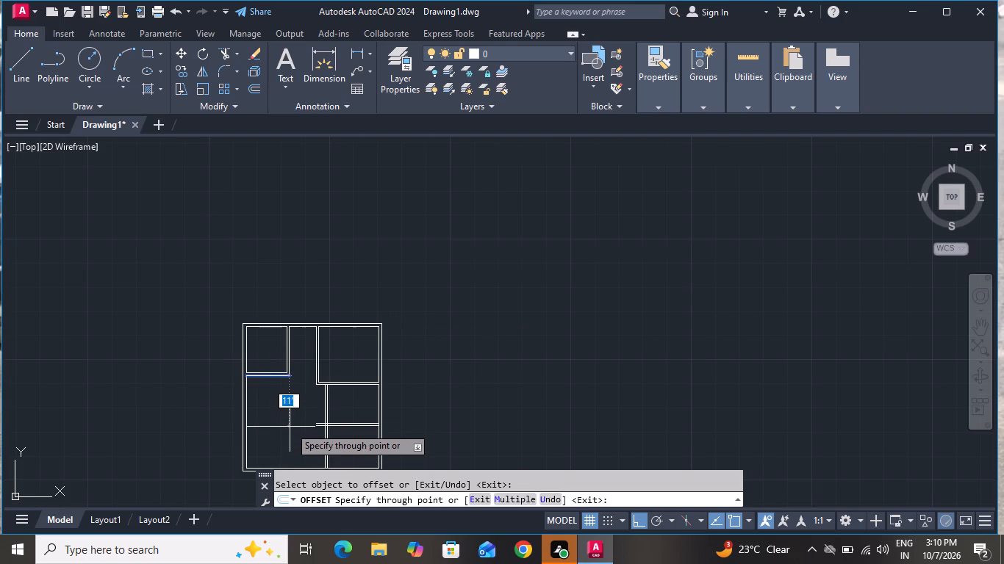
key(9)
key(apostrophe)
key(8)
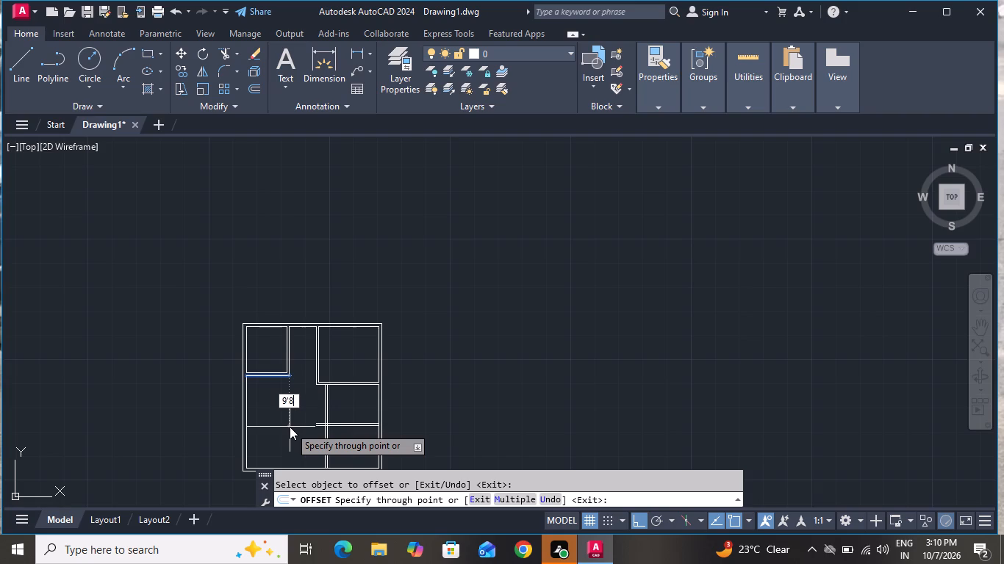
key(shift+quotedbl)
key(space)
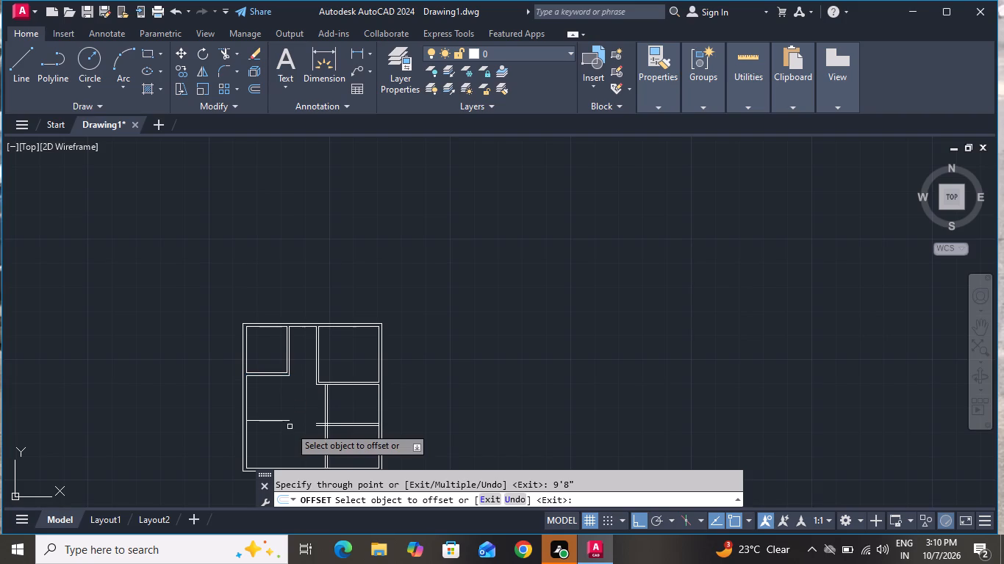
Offset the new horizontal line on the plan's left side downward by 6" to form the partition's second face.
click(276, 421)
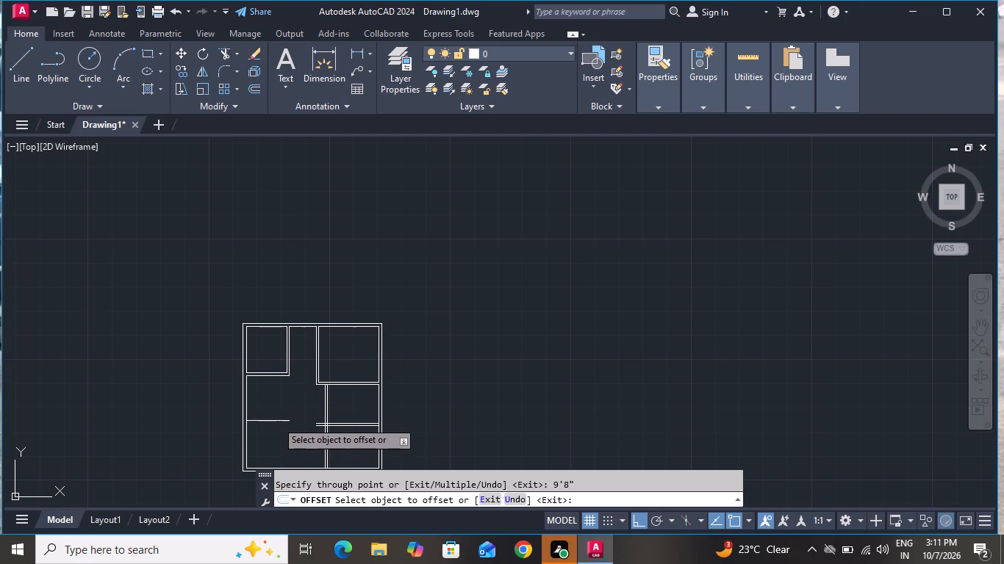
key(7)
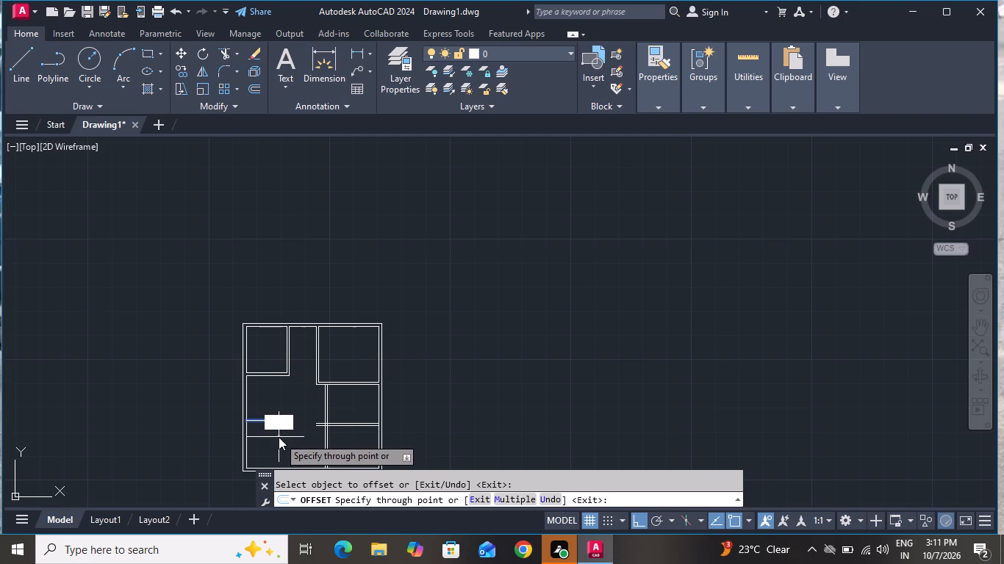
key(BackSpace)
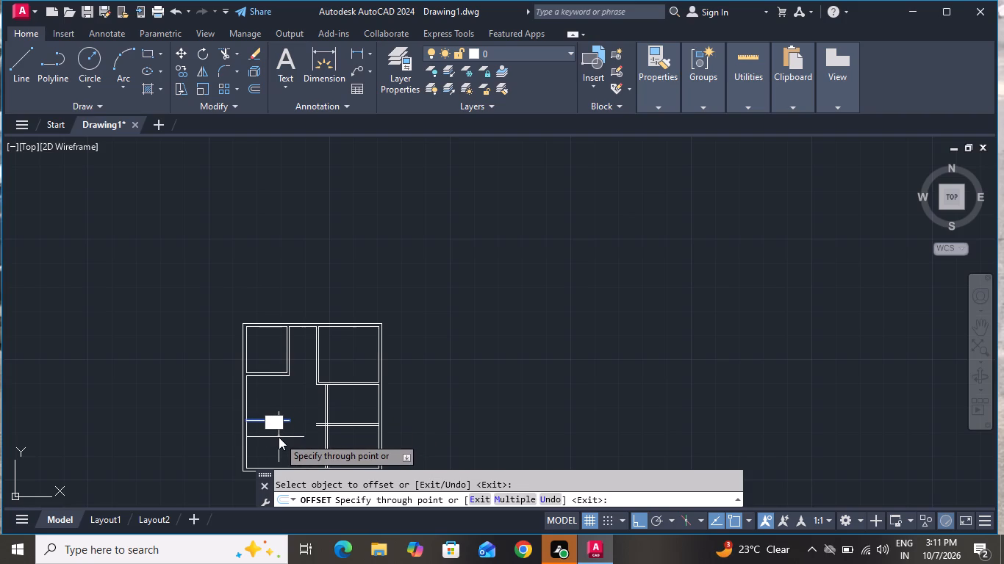
key(6)
key(shift+quotedbl)
key(Return)
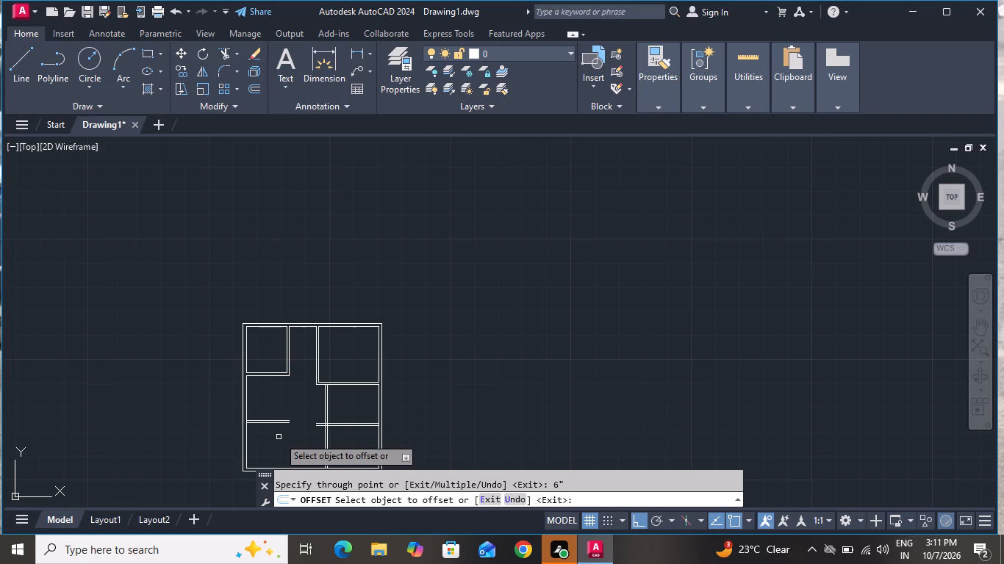
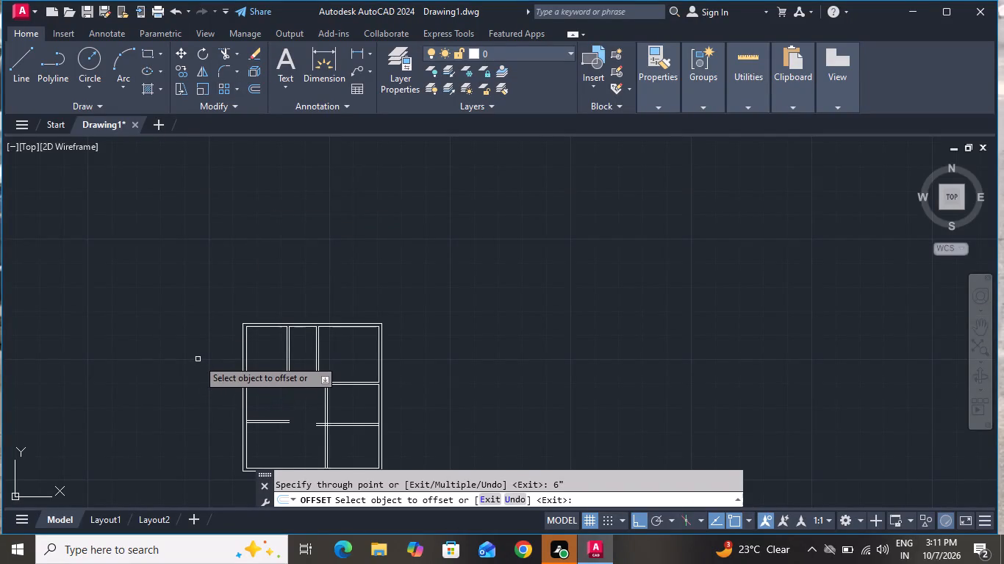
Offset the left outer wall's inner line below the upper-left room rightward by 3'2".
scroll(198, 359, up, 2)
scroll(203, 351, down, 2)
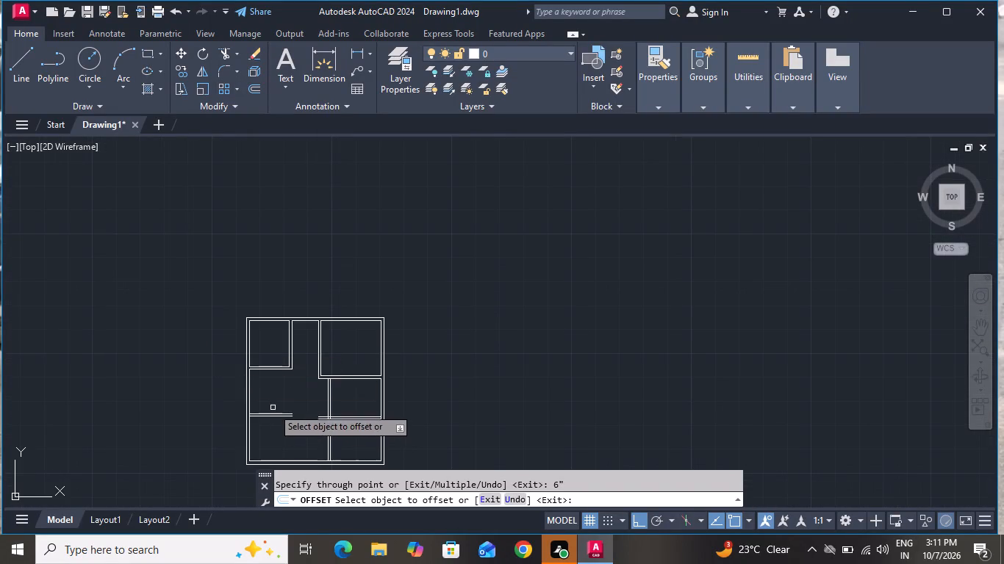
scroll(266, 396, up, 3)
scroll(266, 396, down, 3)
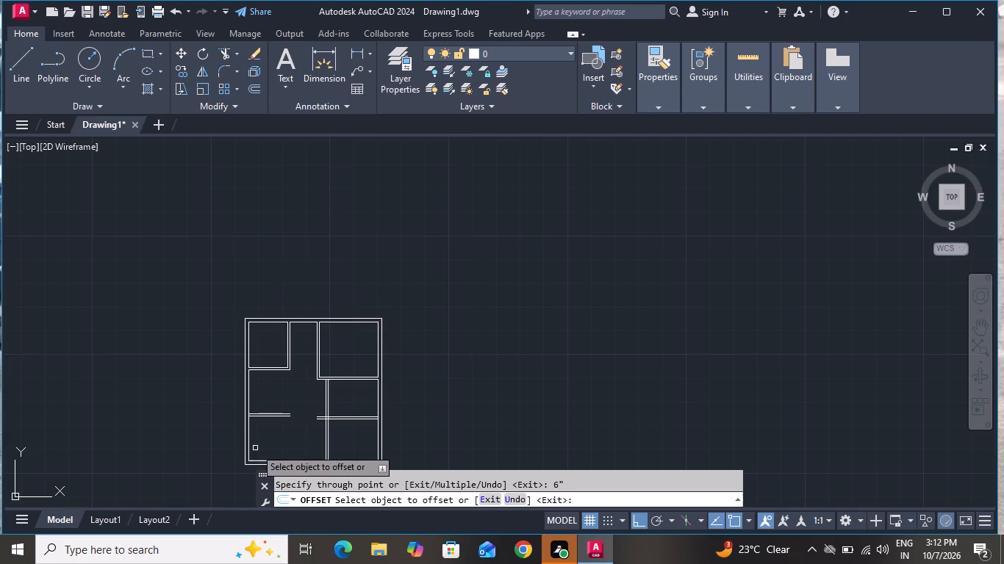
scroll(256, 448, up, 2)
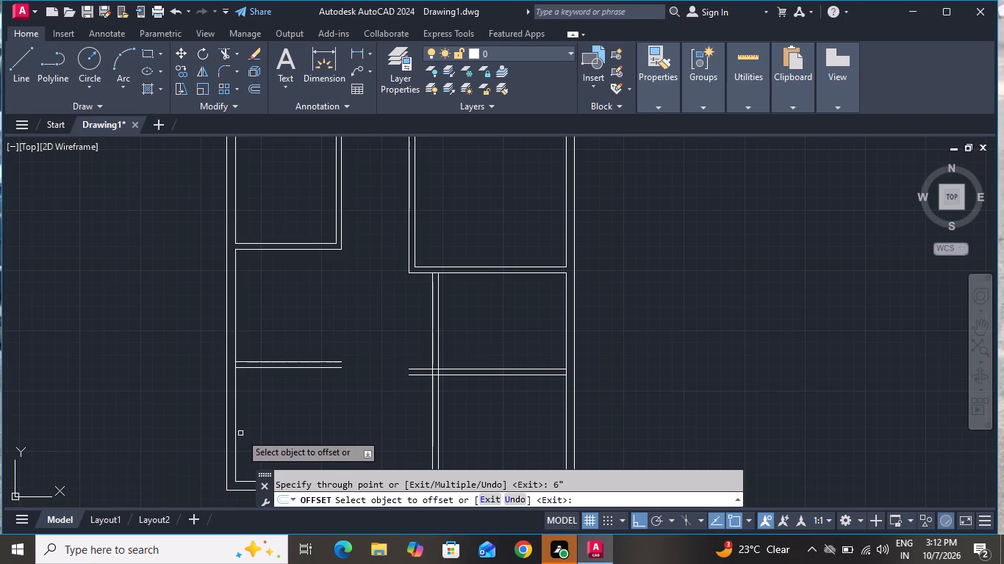
click(240, 433)
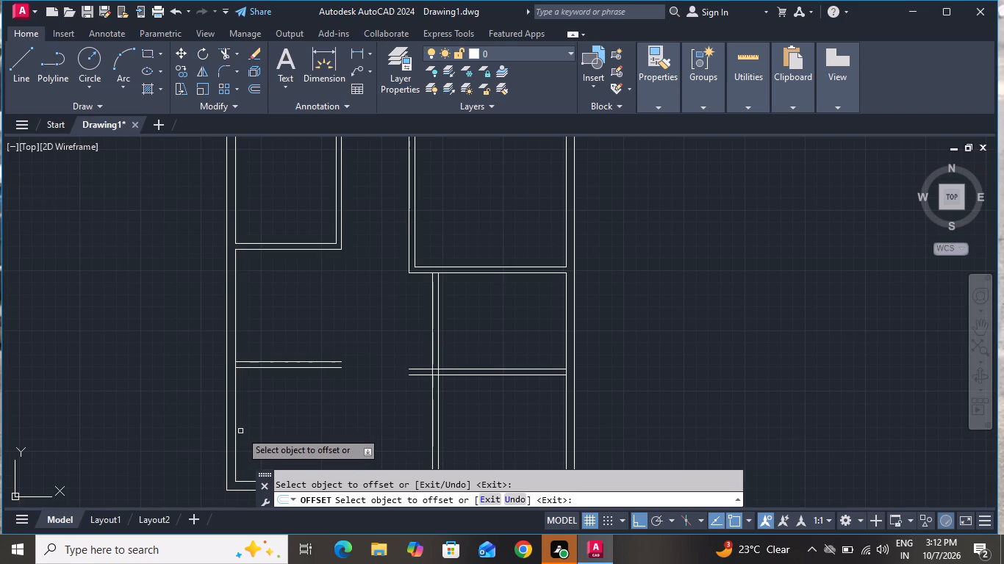
click(240, 431)
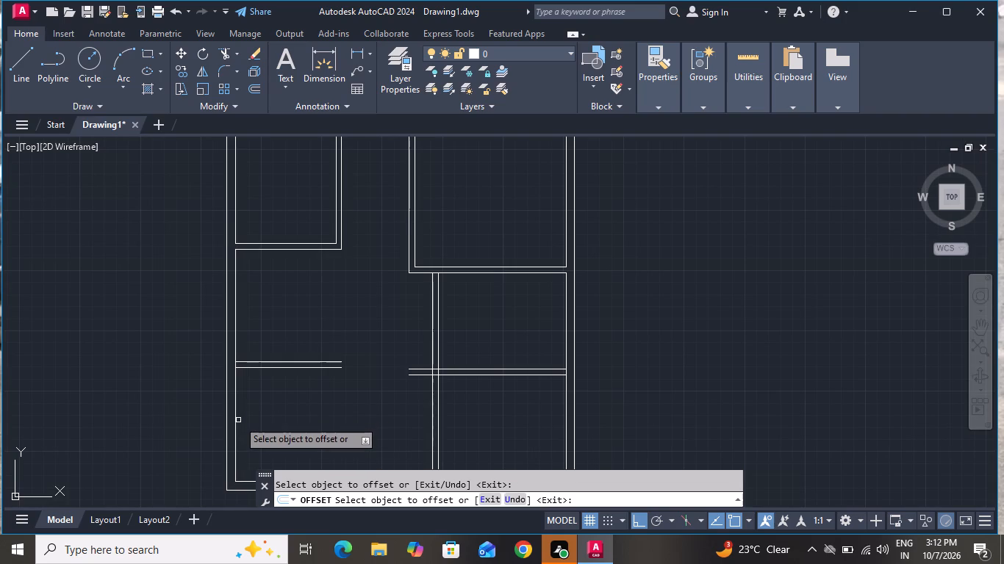
click(236, 425)
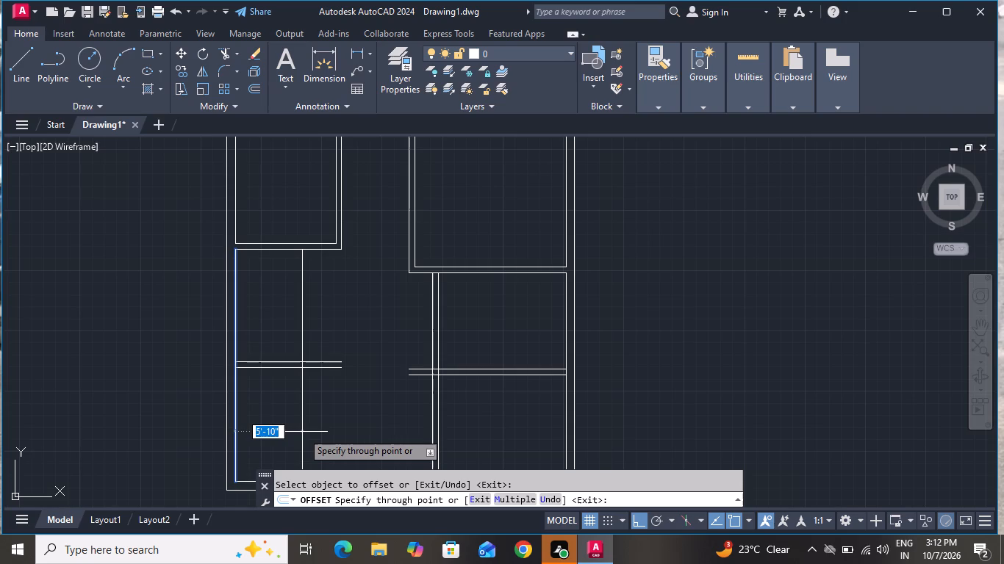
key(4)
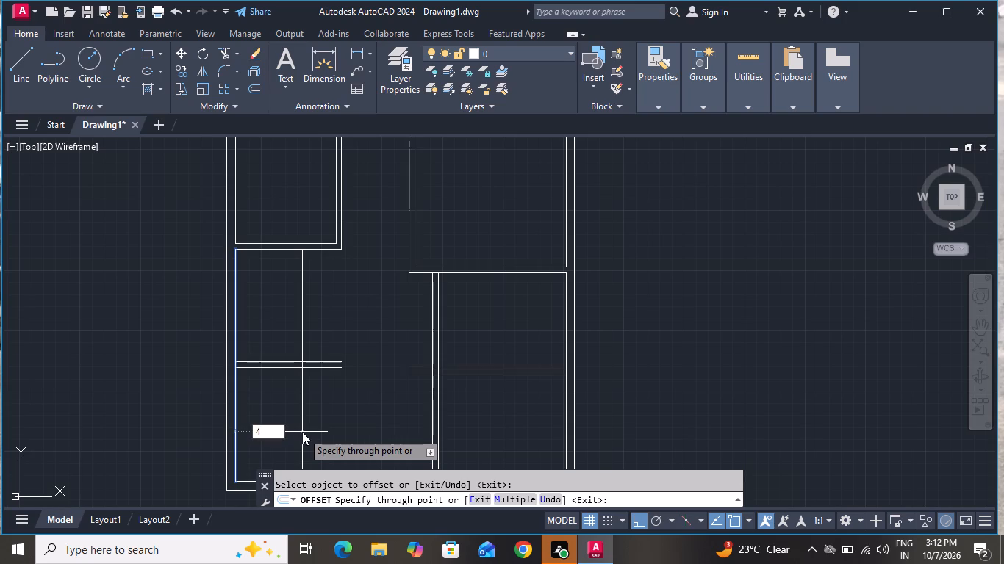
key(BackSpace)
key(3)
key(apostrophe)
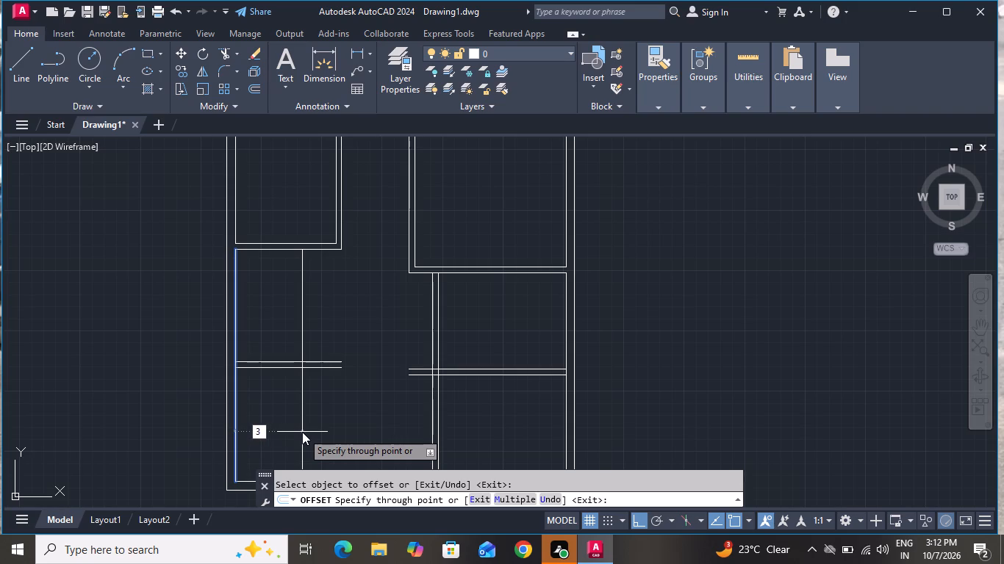
key(2)
key(shift+quotedbl)
key(Return)
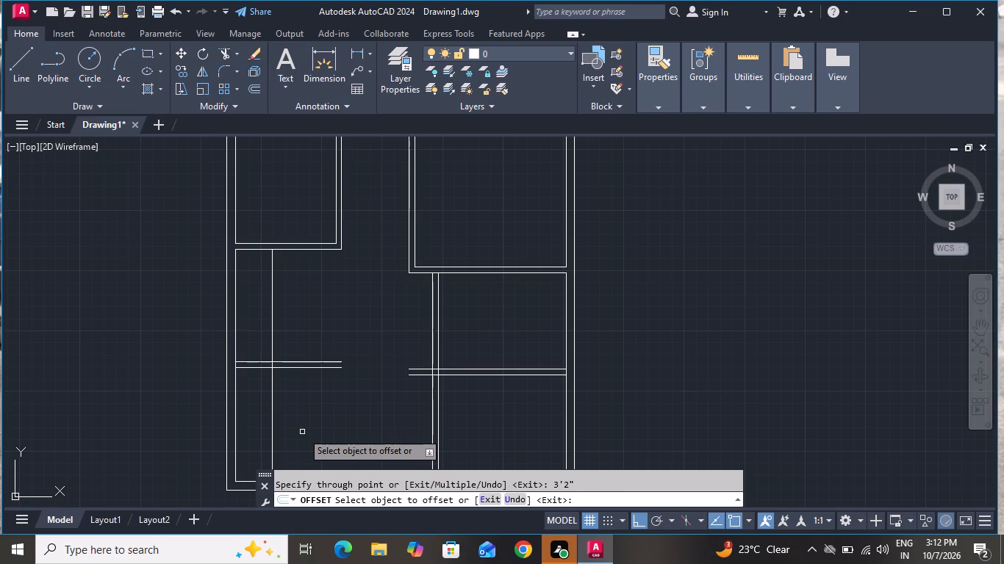
Offset the new vertical line on the plan's left side rightward by 6" to form the partition's second face.
scroll(270, 427, up, 1)
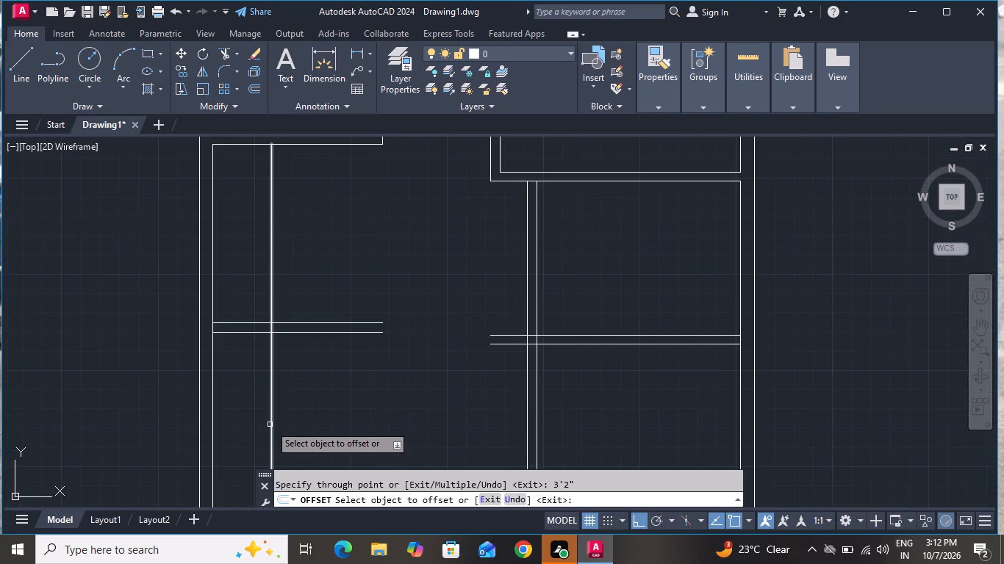
click(271, 421)
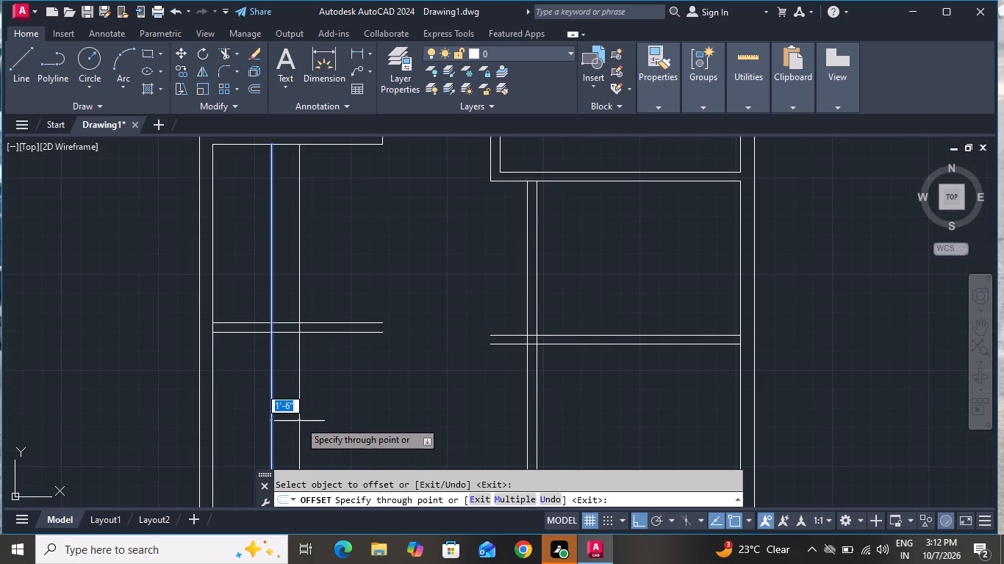
key(6)
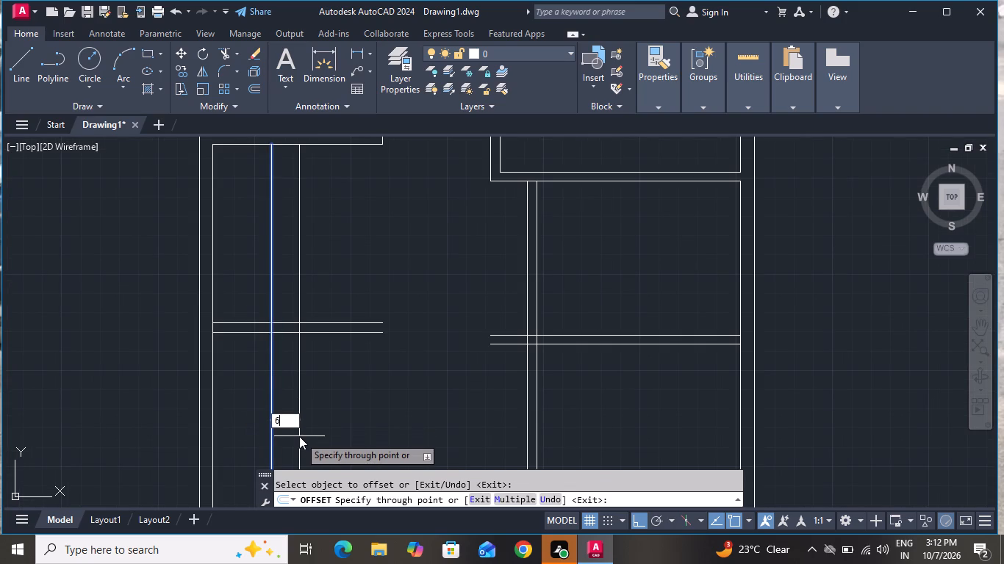
key(shift+quotedbl)
key(Return)
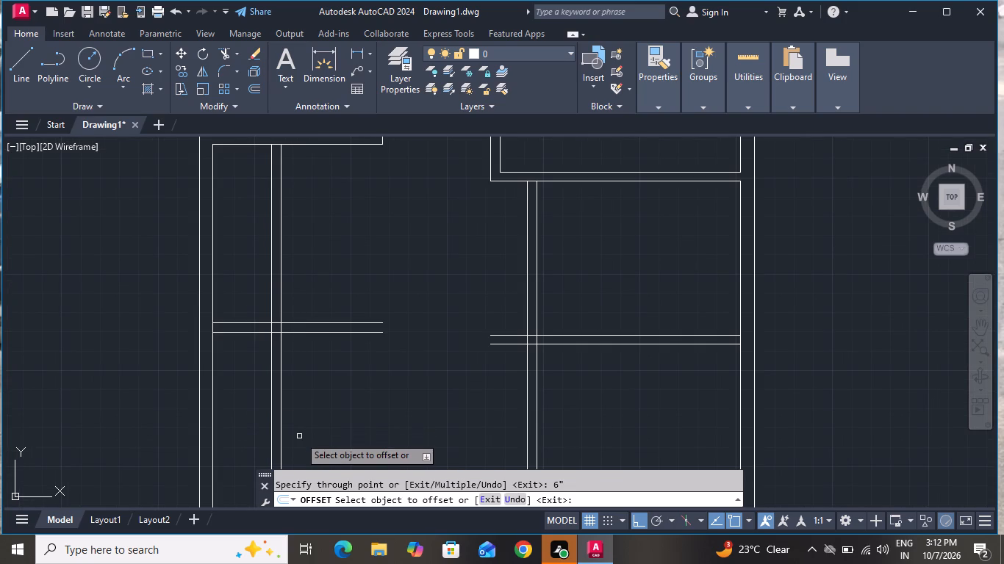
Offset the bottom outer wall's inner line upward by 7'.
scroll(274, 380, down, 1)
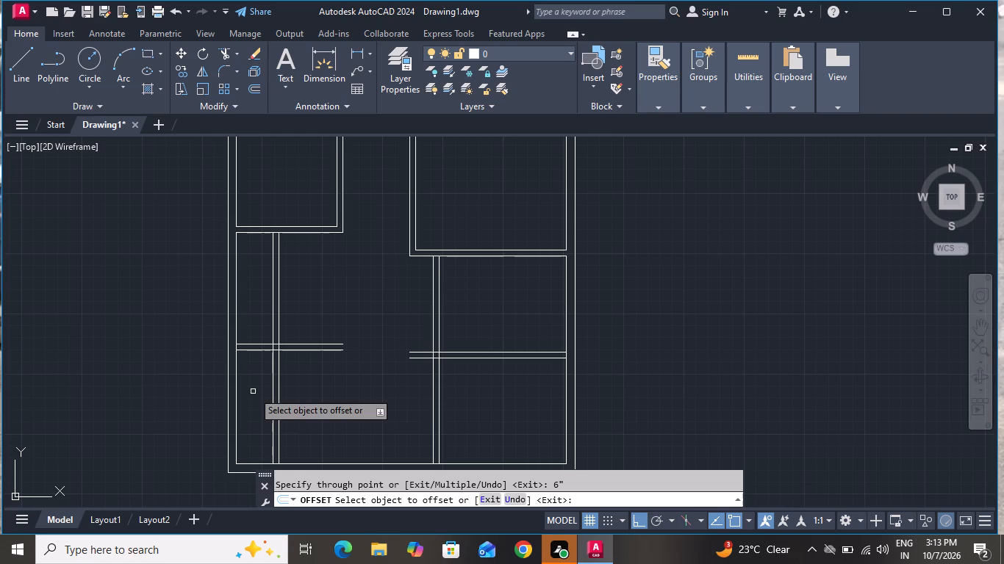
click(261, 463)
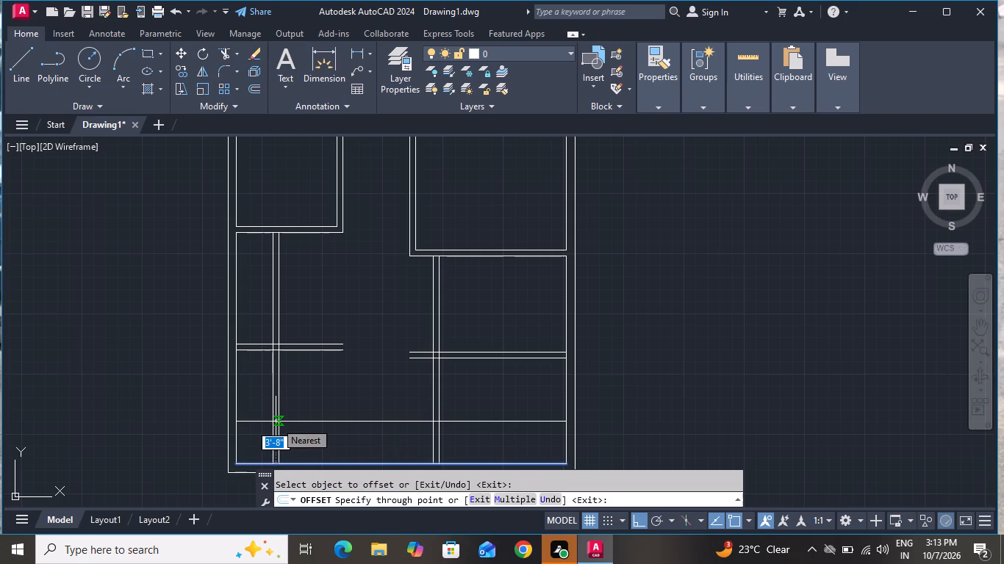
key(7)
key(apostrophe)
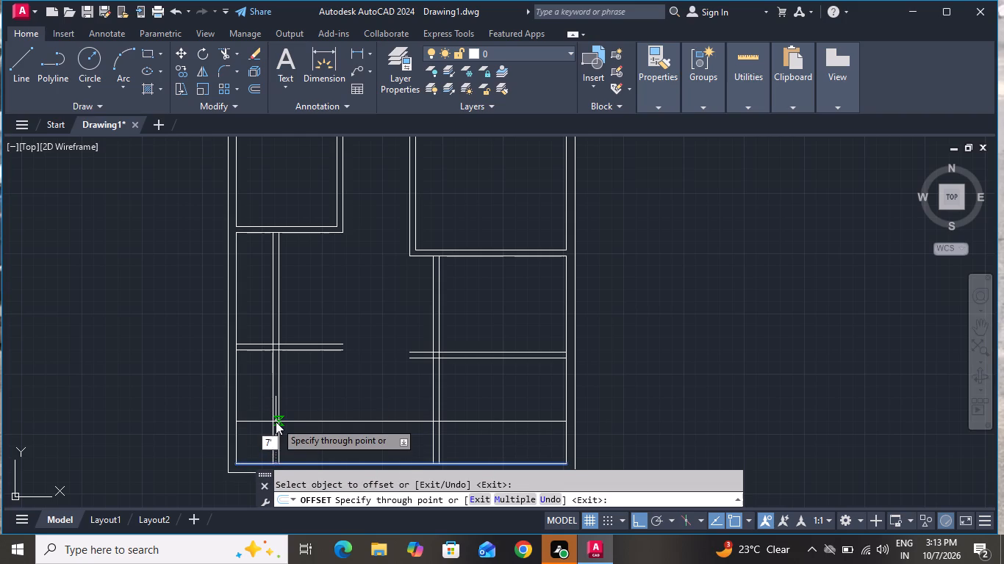
key(space)
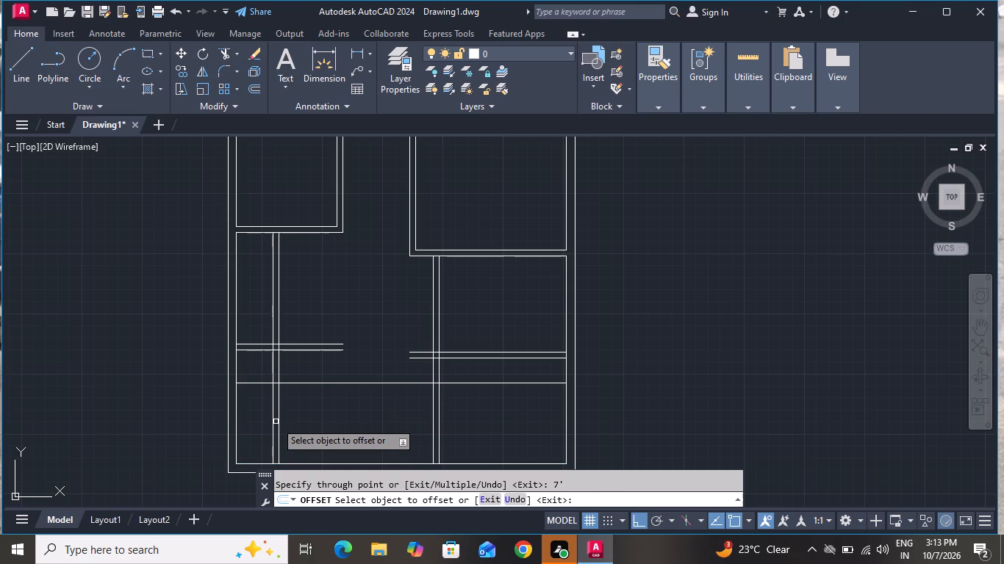
Offset the new full-width horizontal line upward by 6" to give the partition its thickness.
click(269, 382)
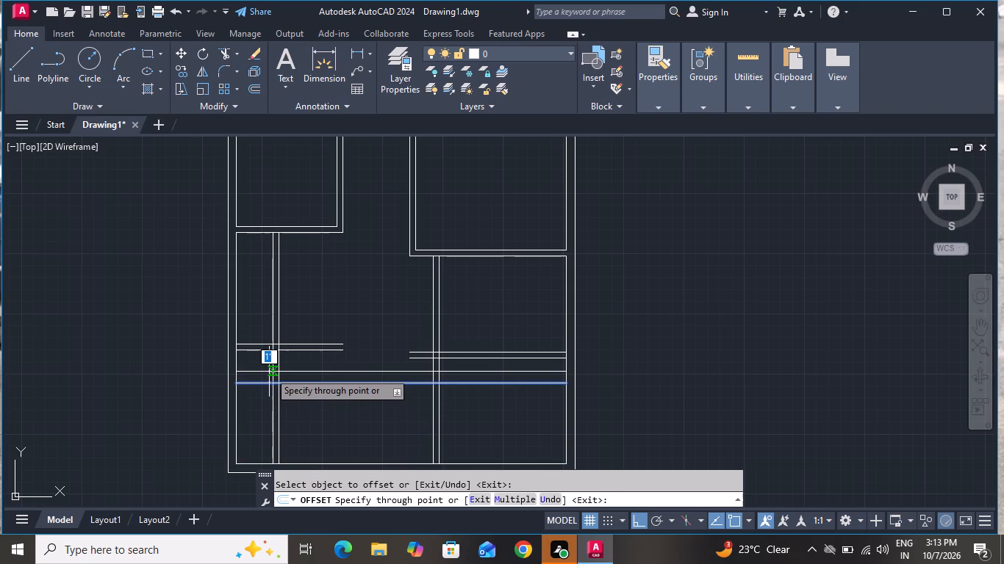
key(6)
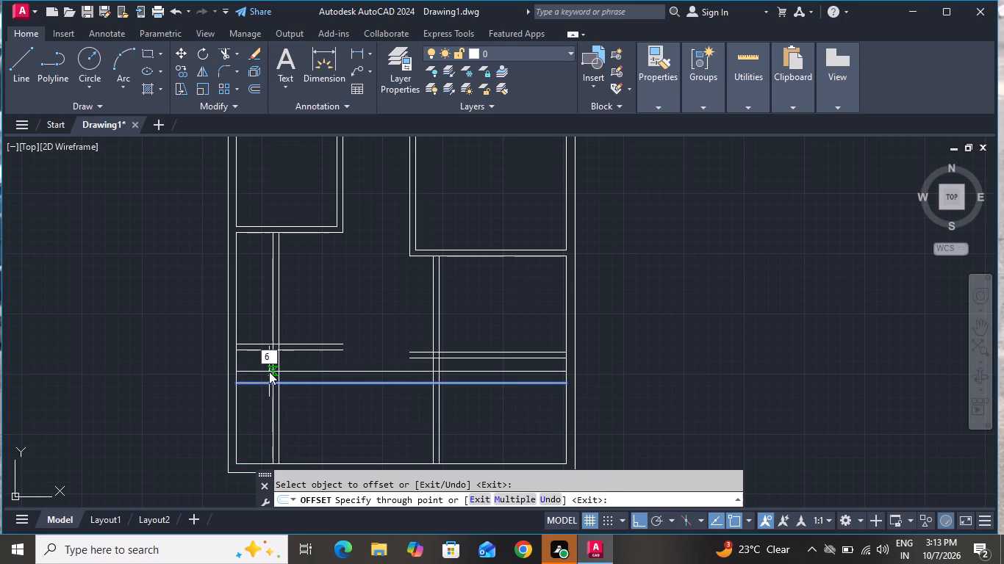
key(shift+quotedbl)
key(Return)
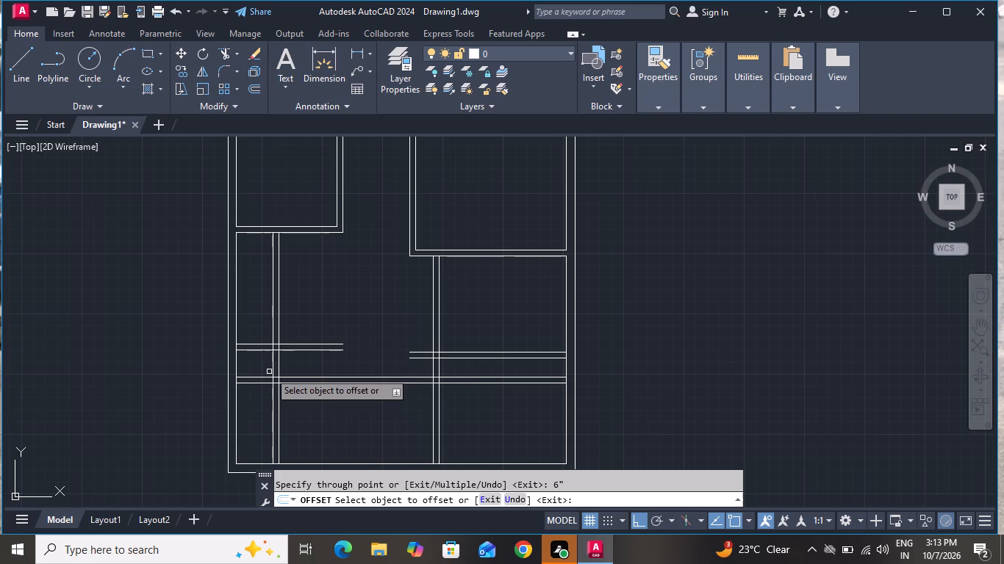
right_click(342, 321)
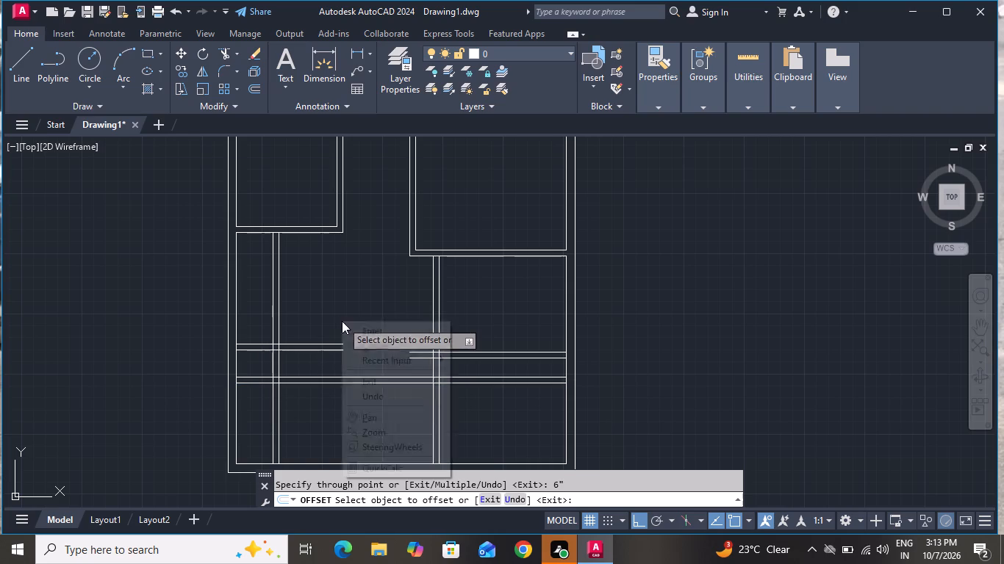
click(365, 350)
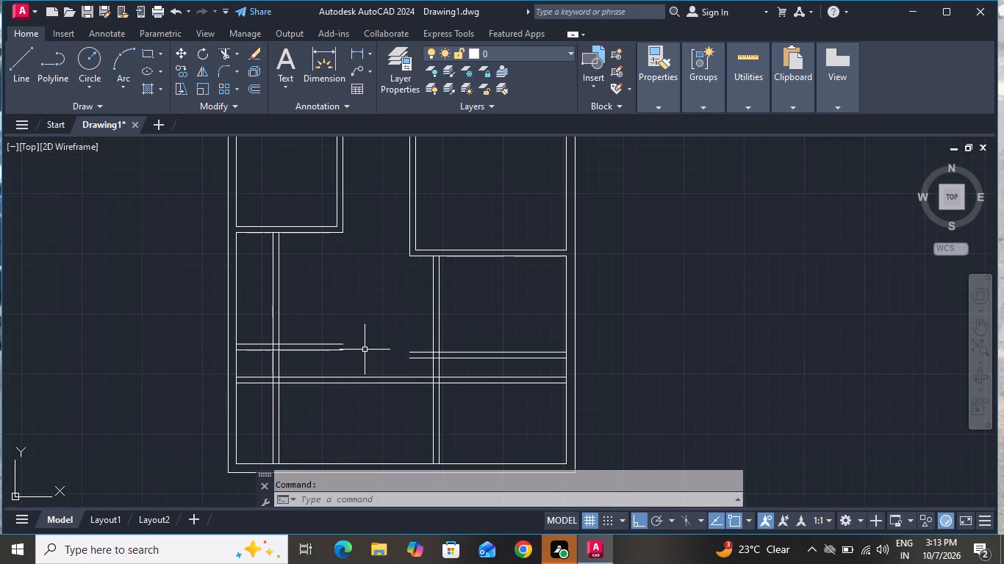
Trim both pairs of horizontal partition lines extending into the central space beyond the left vertical partition, up to the right vertical partition.
text(tr)
key(space)
key(space)
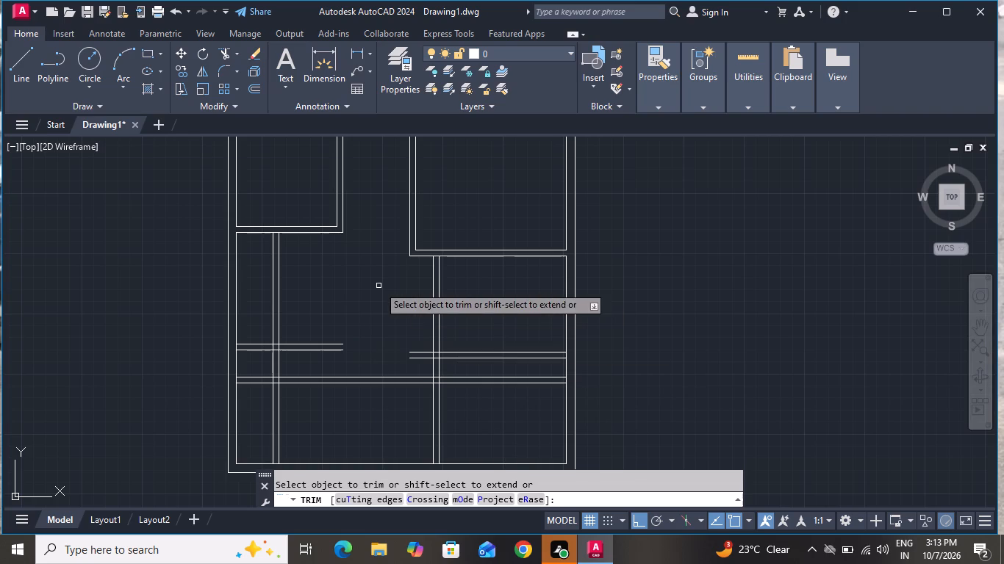
click(360, 303)
click(315, 439)
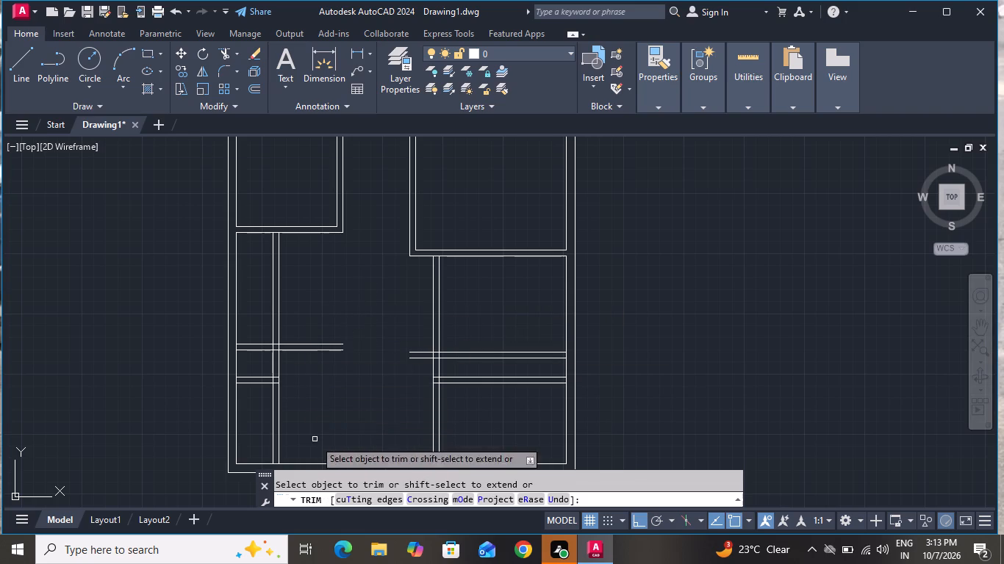
click(316, 368)
click(331, 314)
Trim the left vertical partition's two lines above the upper of the two left horizontal partitions.
click(344, 267)
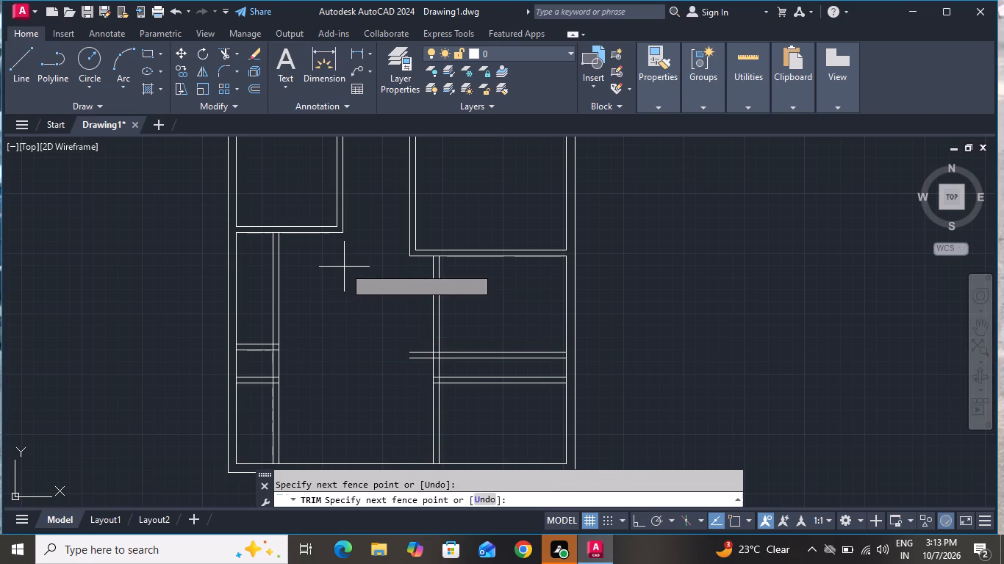
click(265, 276)
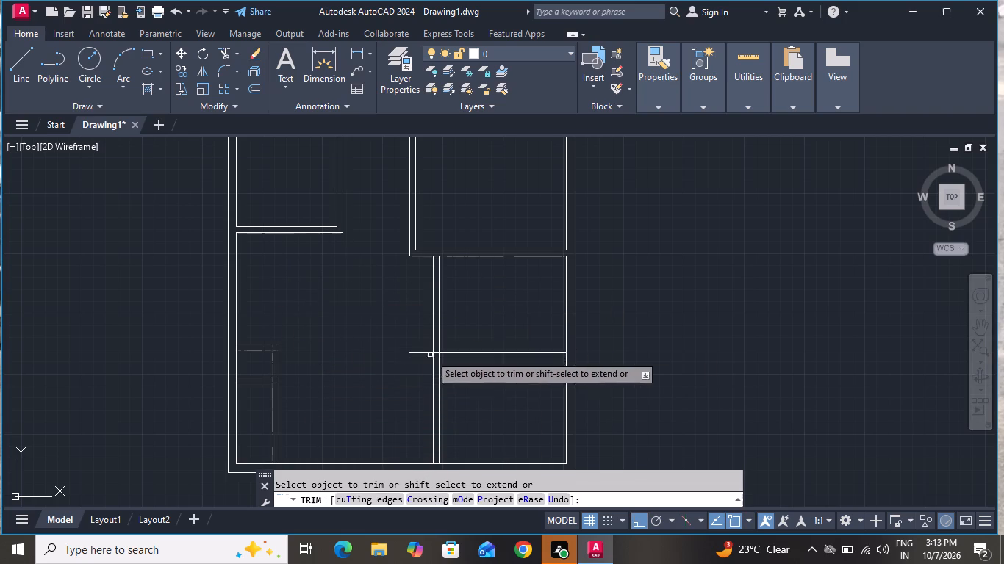
Trim away the upper of the two lower-right horizontal partitions, including its stubs beyond and pieces inside the right vertical partition.
click(497, 336)
click(501, 366)
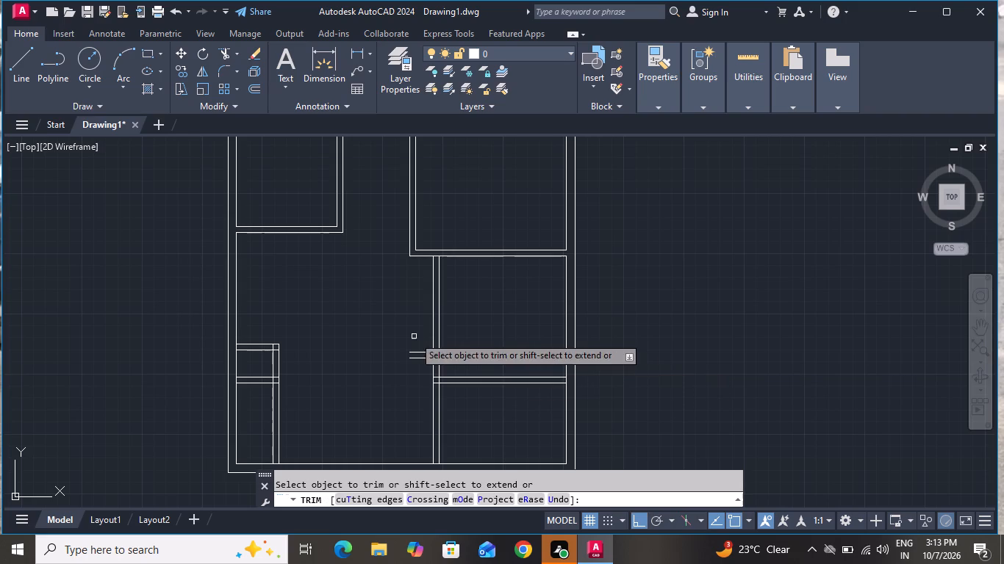
scroll(417, 353, up, 2)
drag(428, 330, 426, 351)
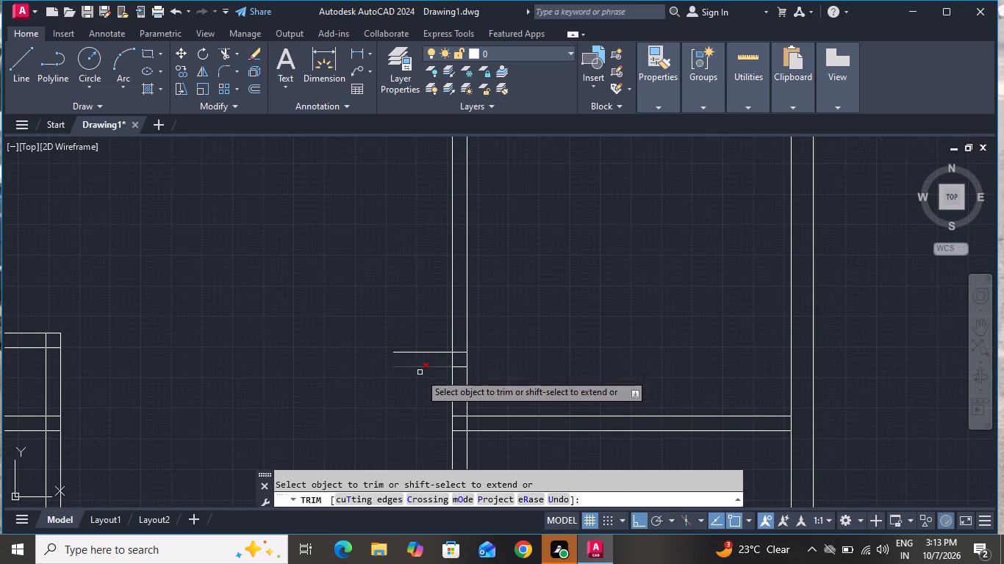
click(413, 384)
click(441, 309)
scroll(462, 338, up, 1)
scroll(463, 339, down, 1)
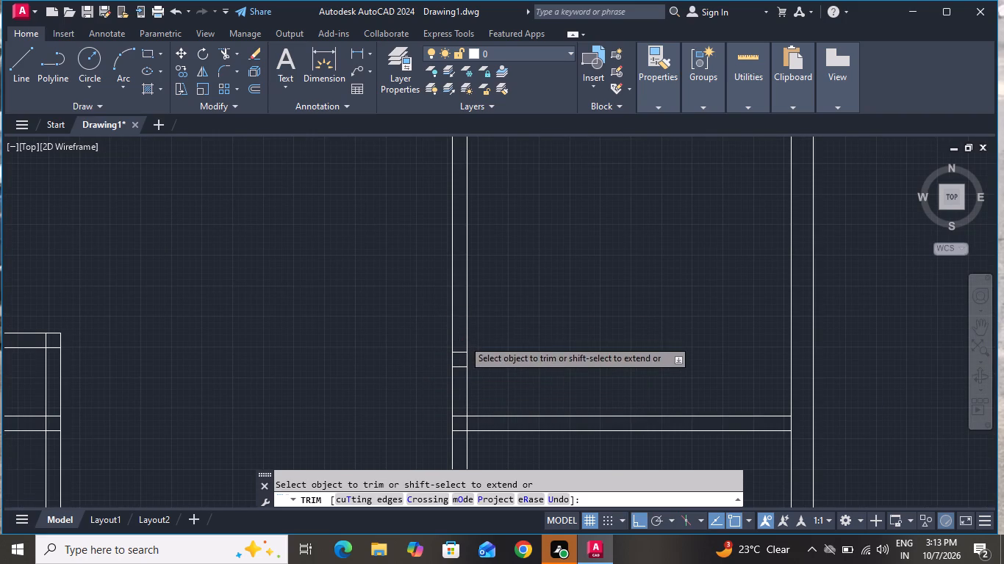
scroll(464, 347, up, 4)
click(410, 304)
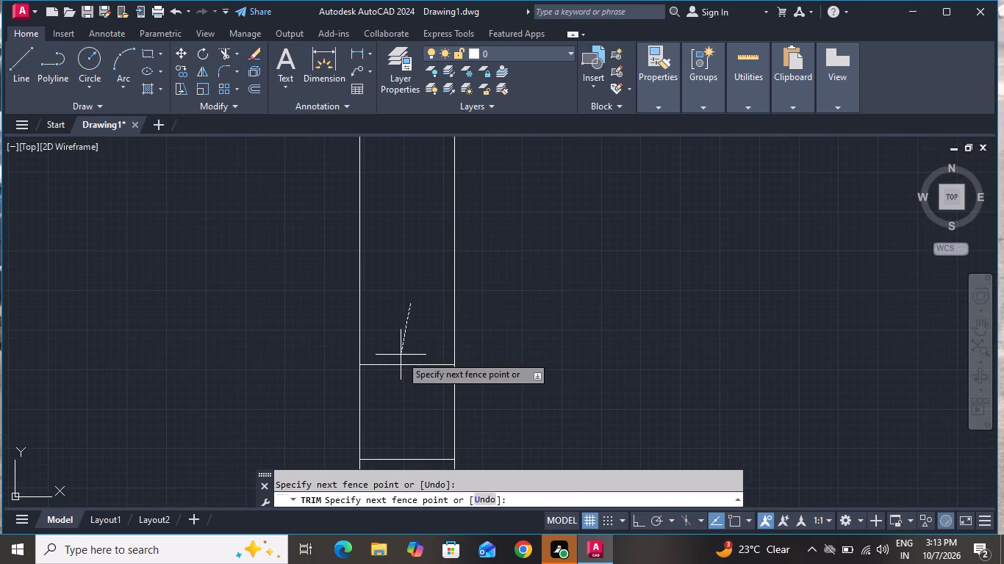
scroll(402, 361, down, 2)
click(406, 416)
scroll(393, 376, up, 1)
scroll(393, 376, down, 3)
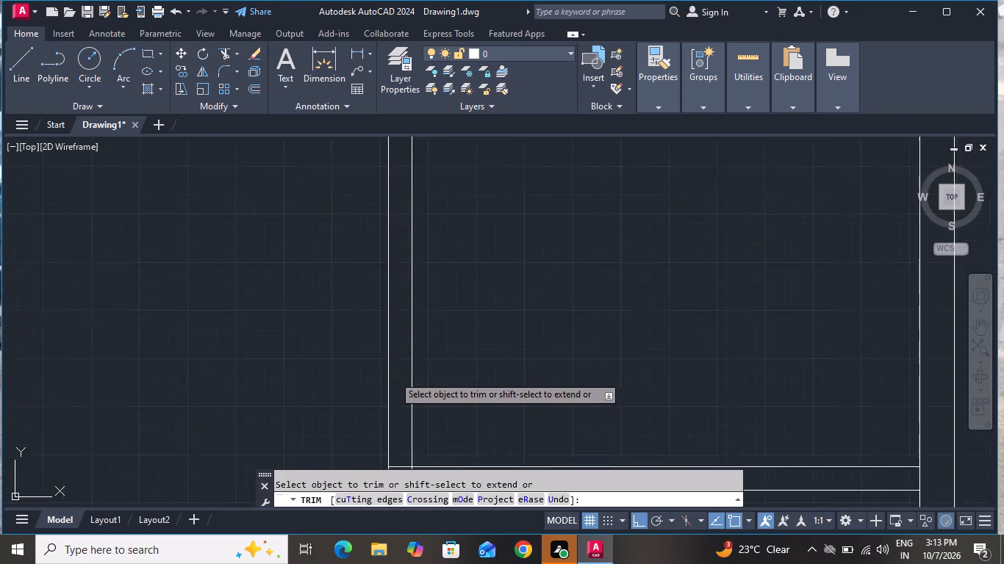
Examine the trimmed wall layout across the whole floor plan, especially the partition junctions around the small lower-left rooms.
scroll(387, 351, down, 3)
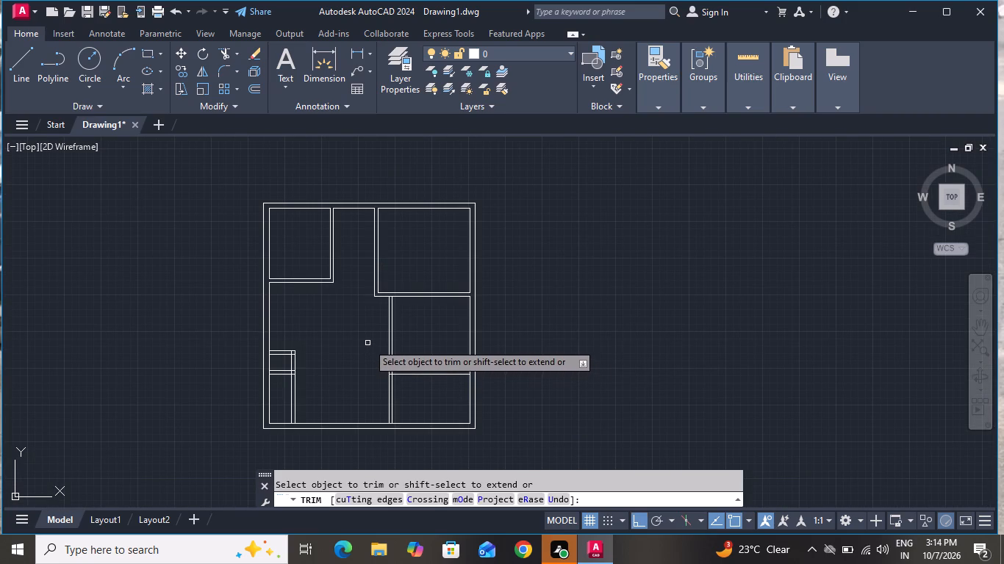
scroll(255, 361, up, 2)
scroll(255, 361, down, 1)
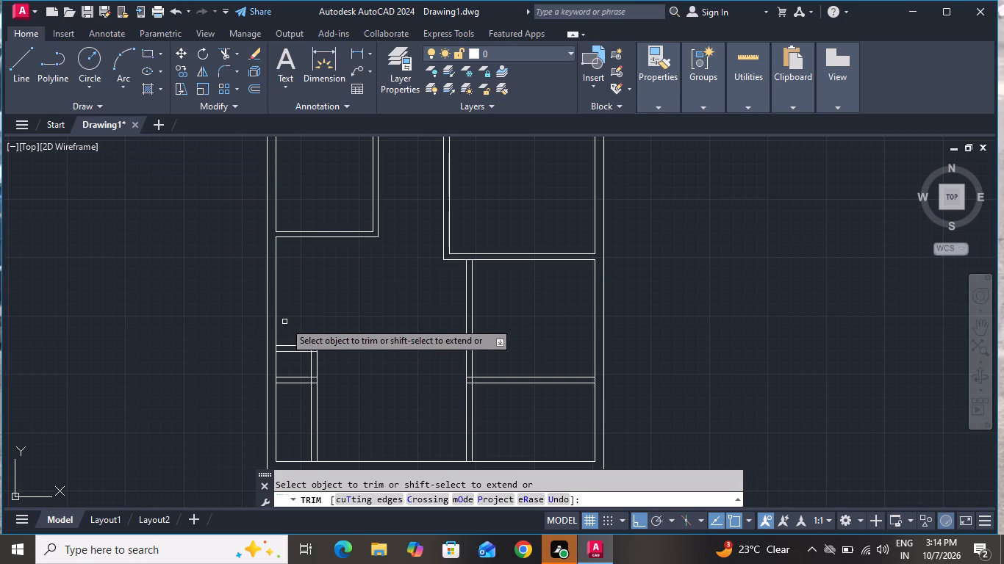
scroll(304, 315, up, 1)
scroll(306, 318, down, 3)
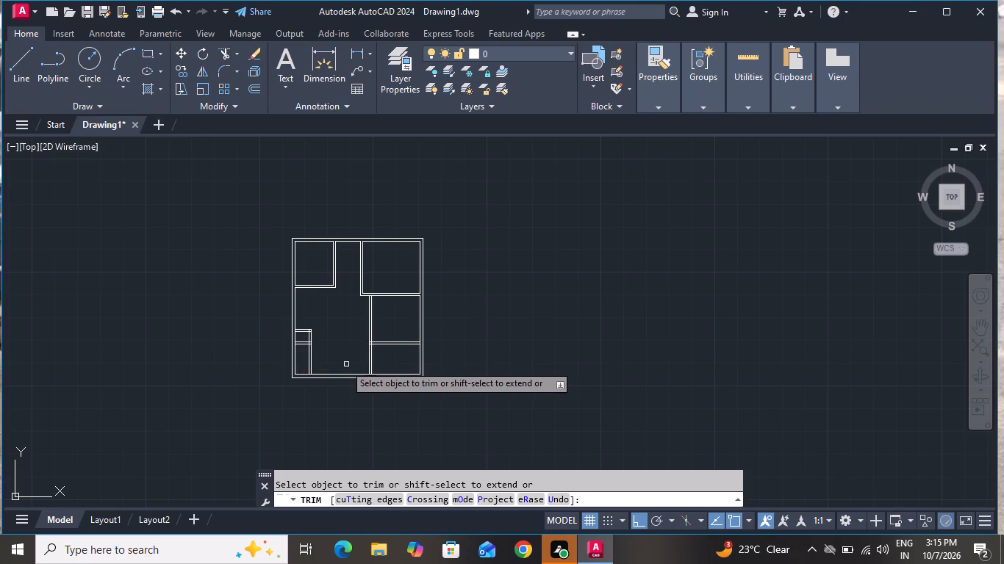
scroll(318, 350, up, 3)
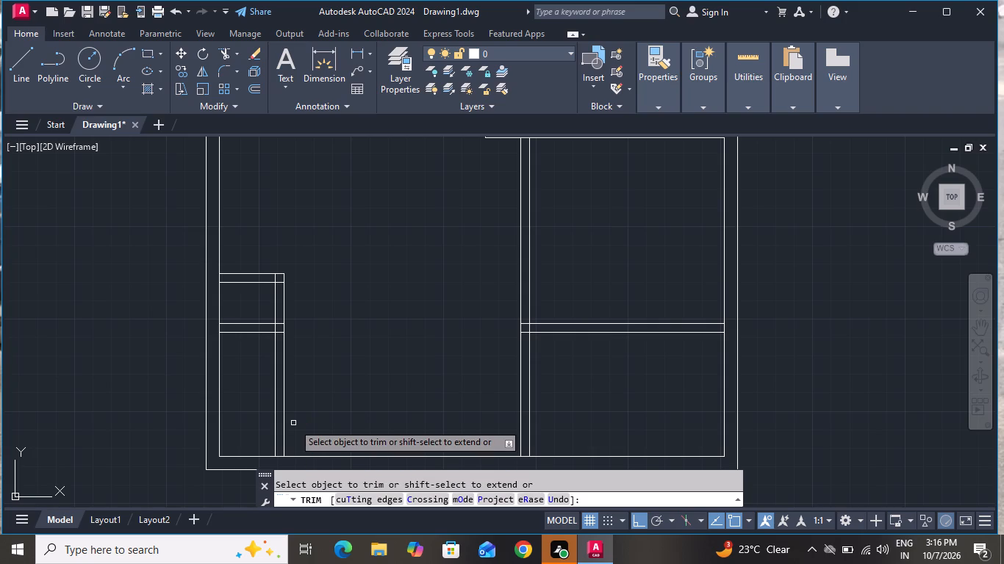
scroll(293, 423, down, 2)
scroll(287, 413, up, 1)
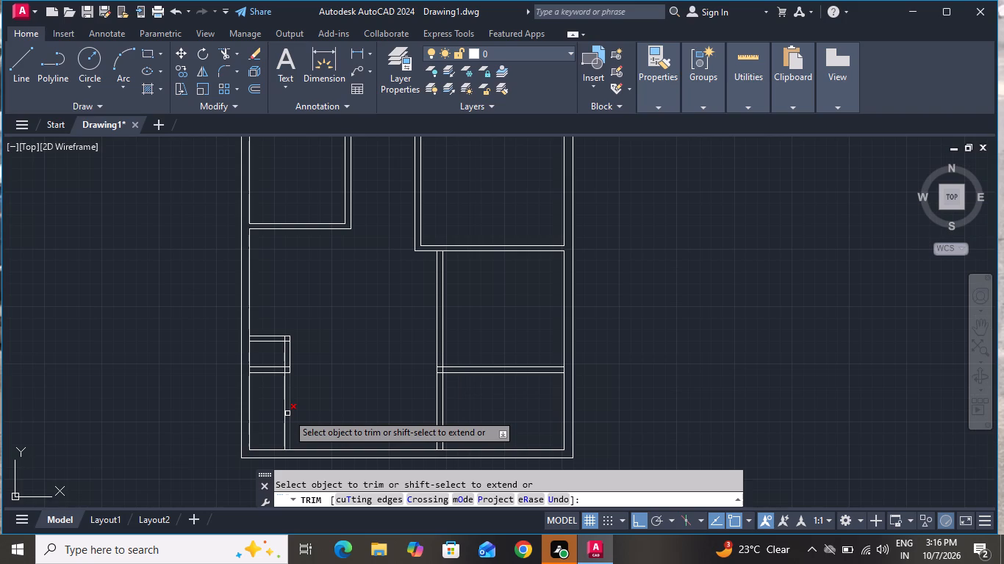
scroll(287, 413, down, 2)
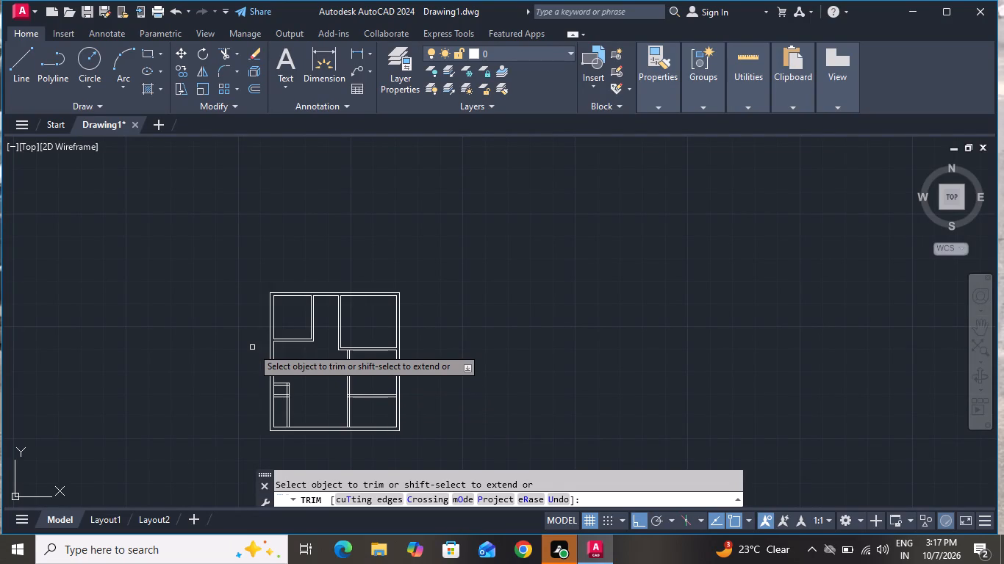
scroll(220, 384, down, 1)
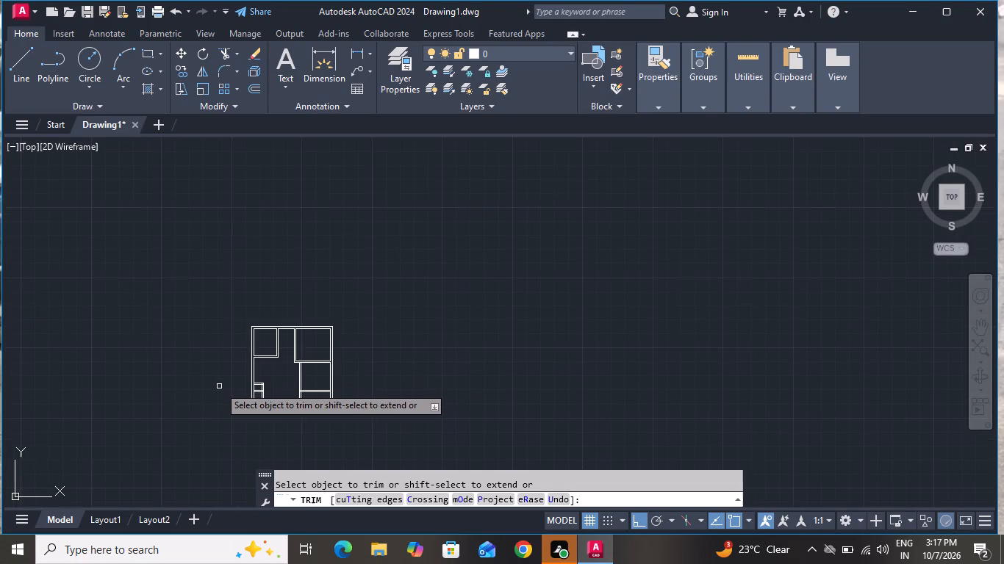
scroll(219, 386, down, 2)
scroll(224, 387, up, 1)
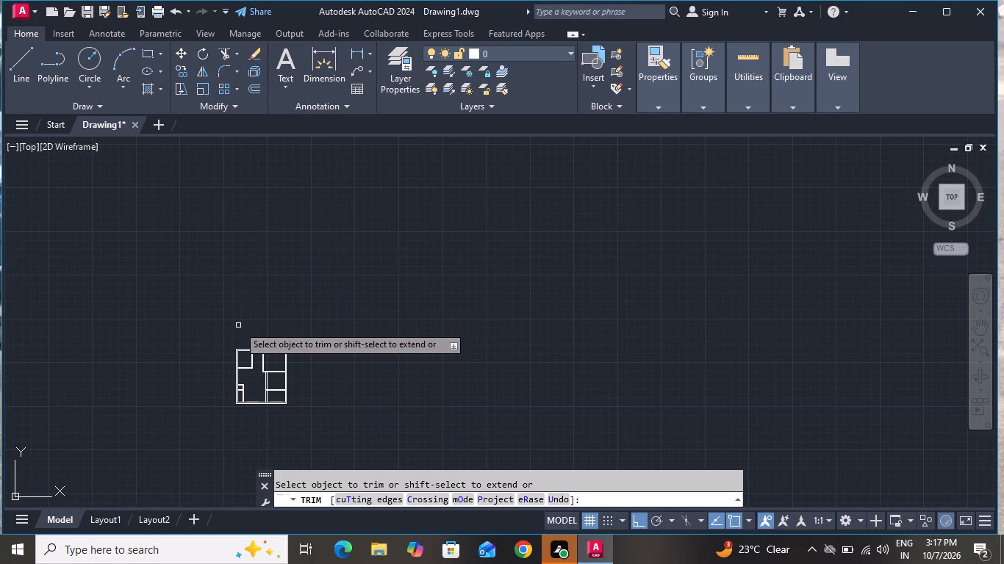
scroll(238, 325, up, 3)
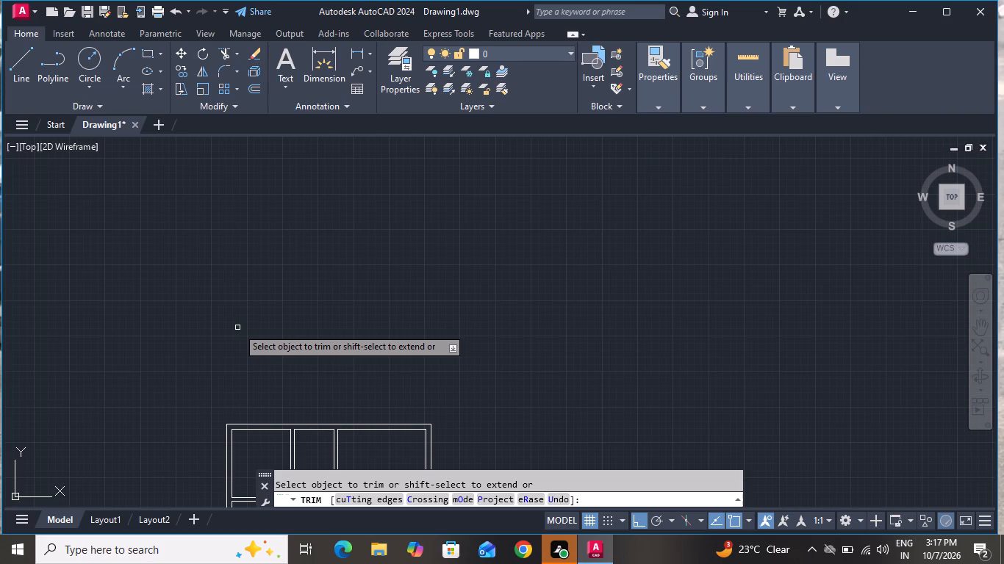
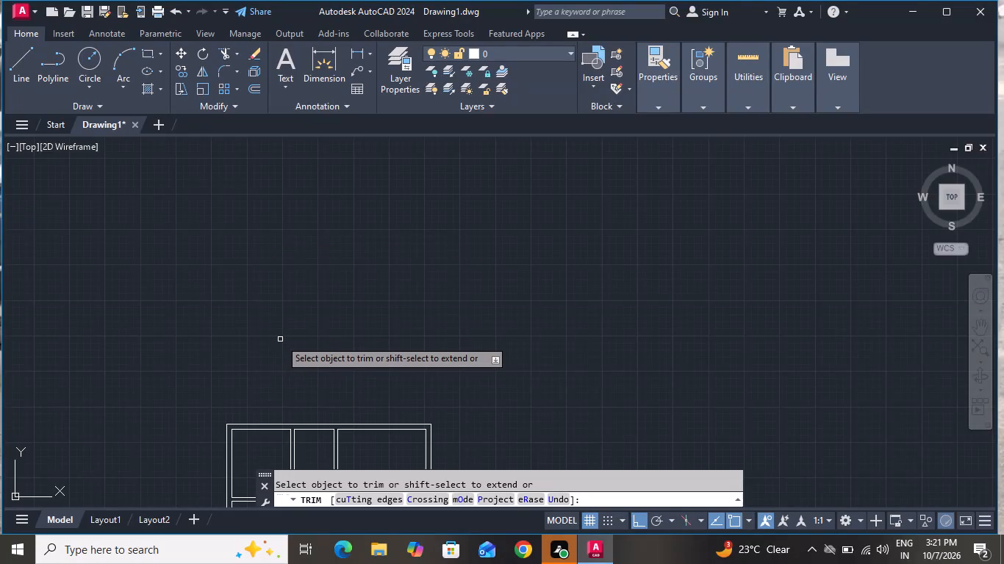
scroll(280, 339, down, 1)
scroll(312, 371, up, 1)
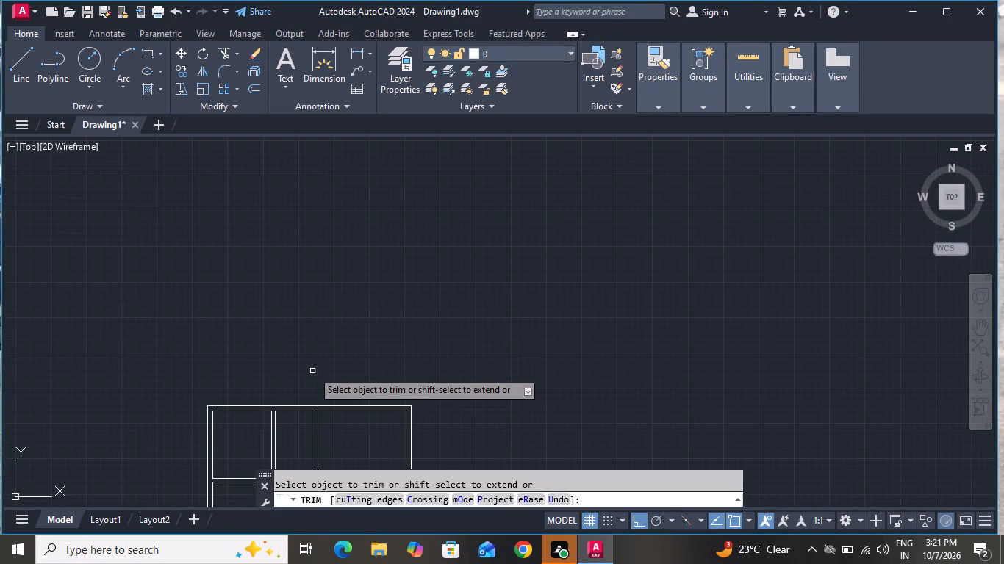
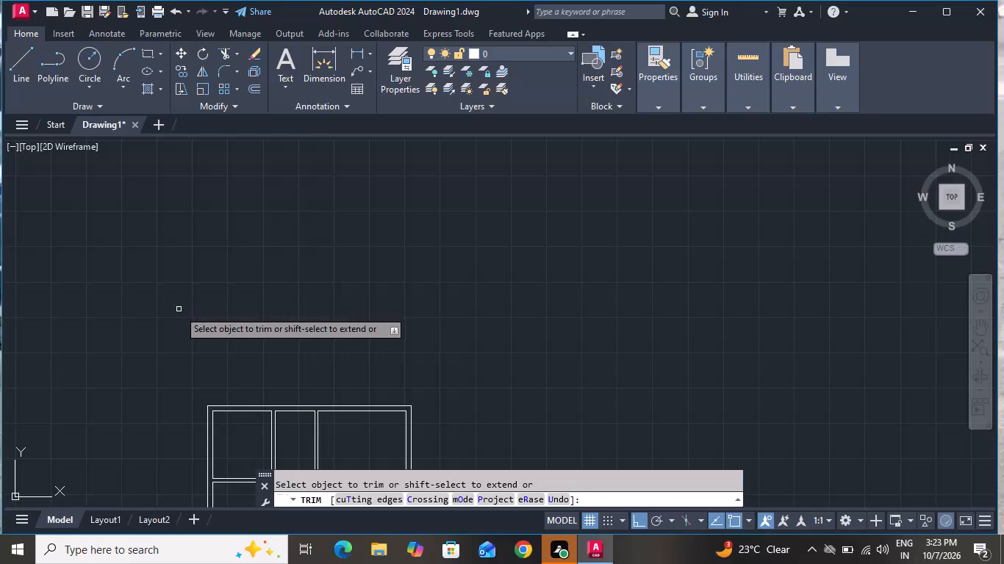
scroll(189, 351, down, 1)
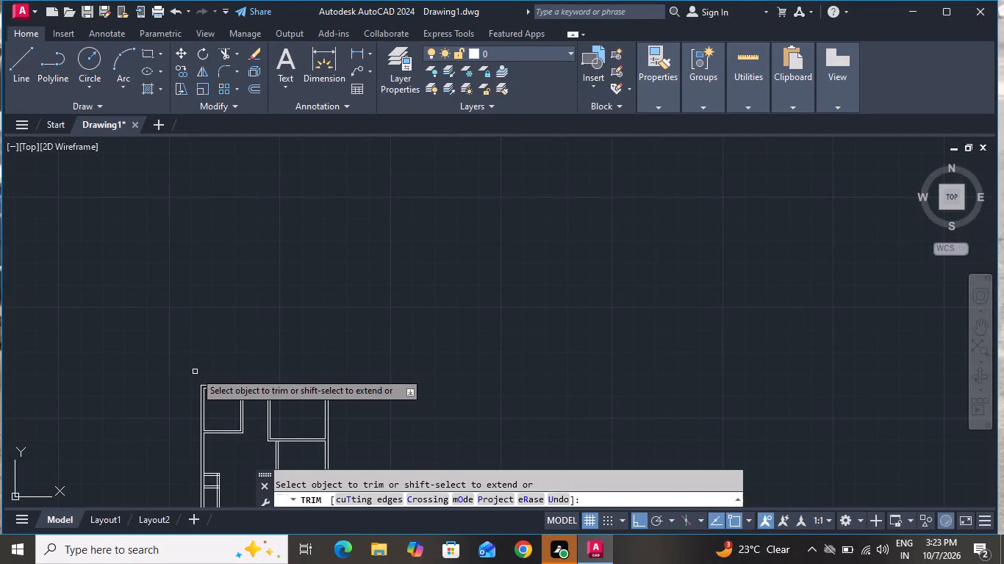
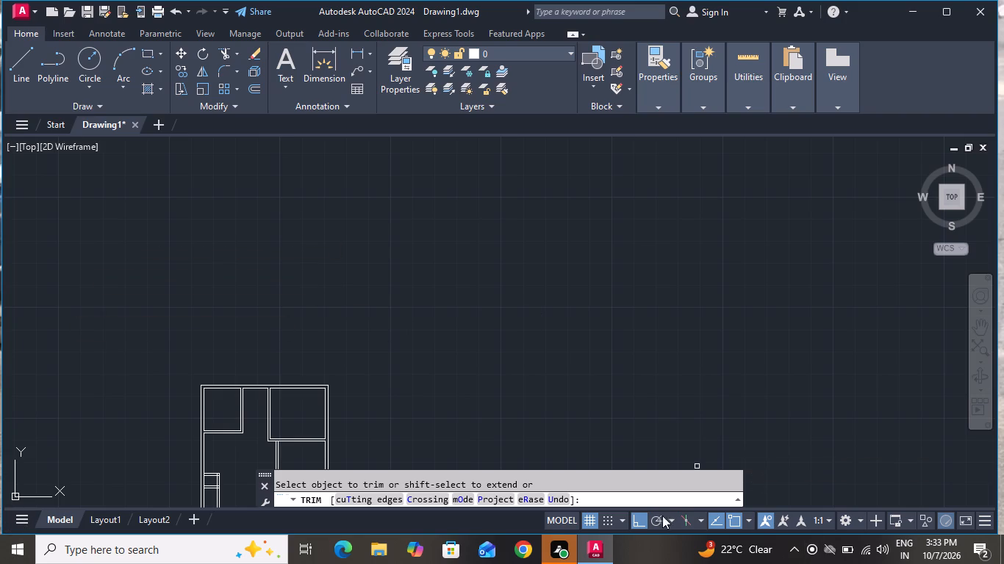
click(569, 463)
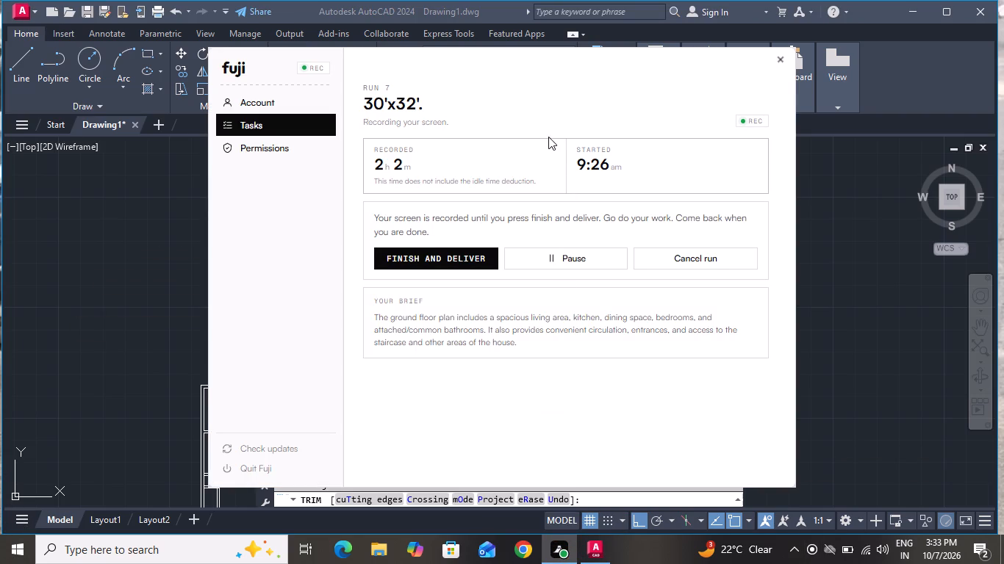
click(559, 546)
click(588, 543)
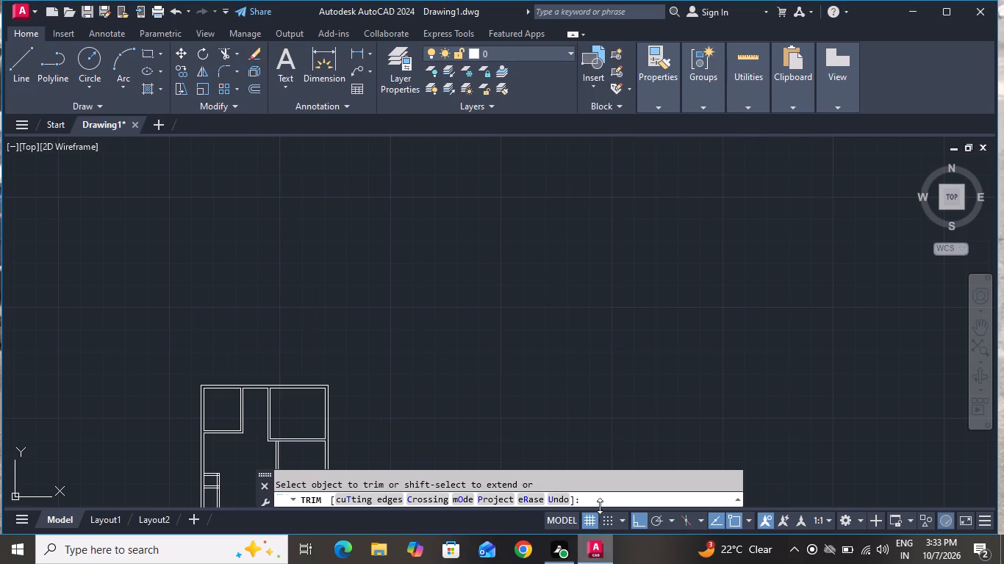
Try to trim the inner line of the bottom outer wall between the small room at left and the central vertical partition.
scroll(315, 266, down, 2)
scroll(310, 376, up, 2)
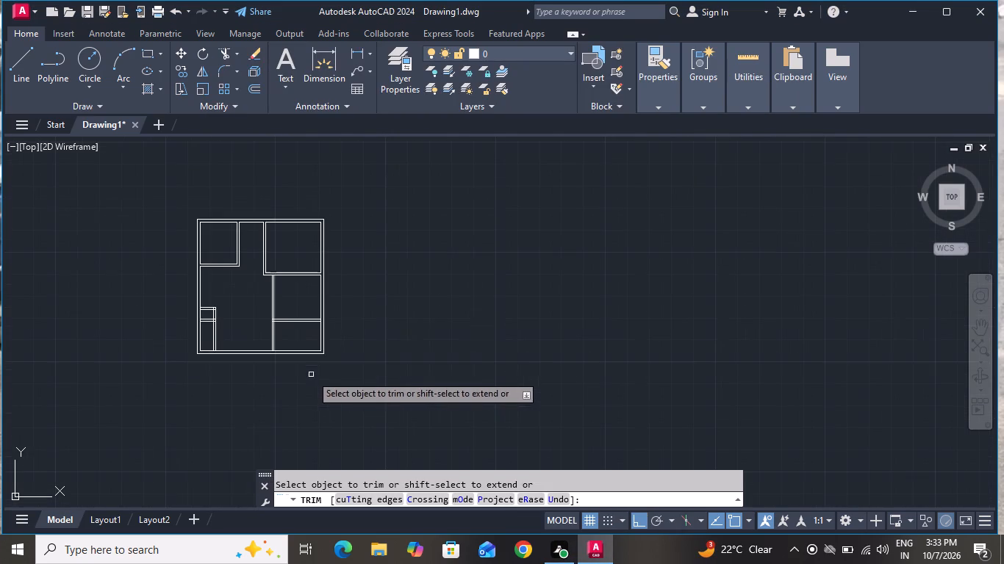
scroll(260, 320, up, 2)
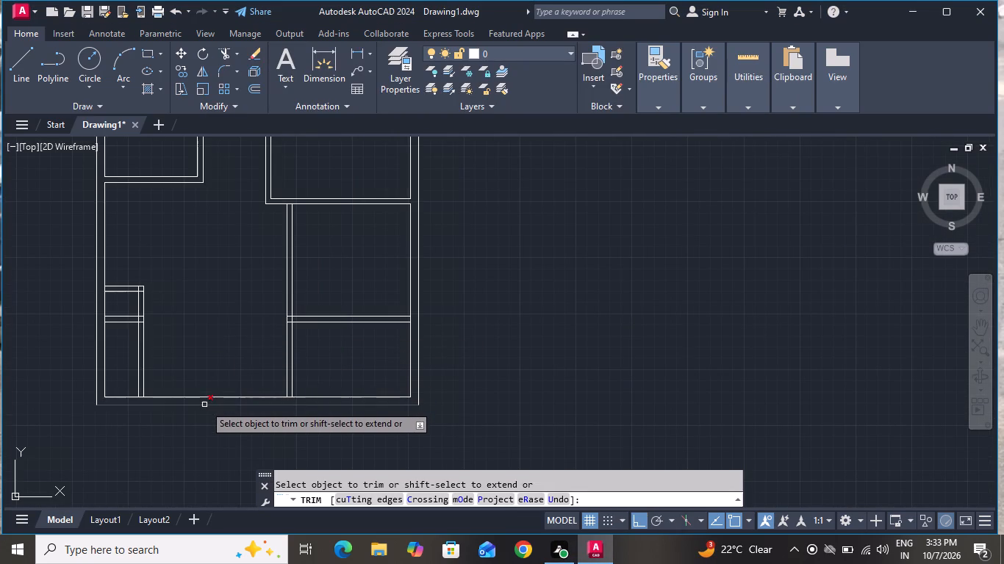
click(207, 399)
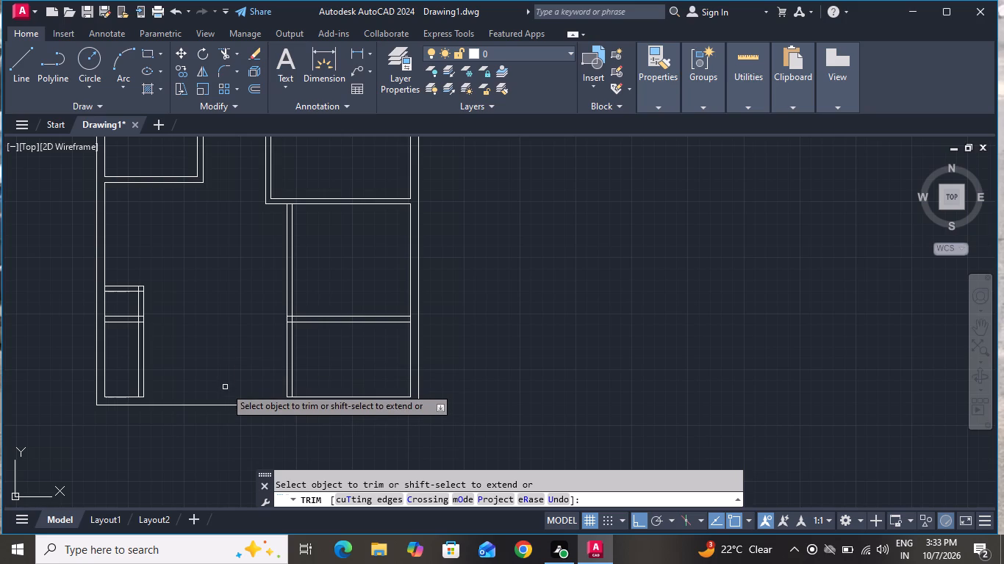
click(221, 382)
Abandon the pending trim fence and undo the entire last Trim operation on the plan's wall and partition lines.
key(ctrl+z)
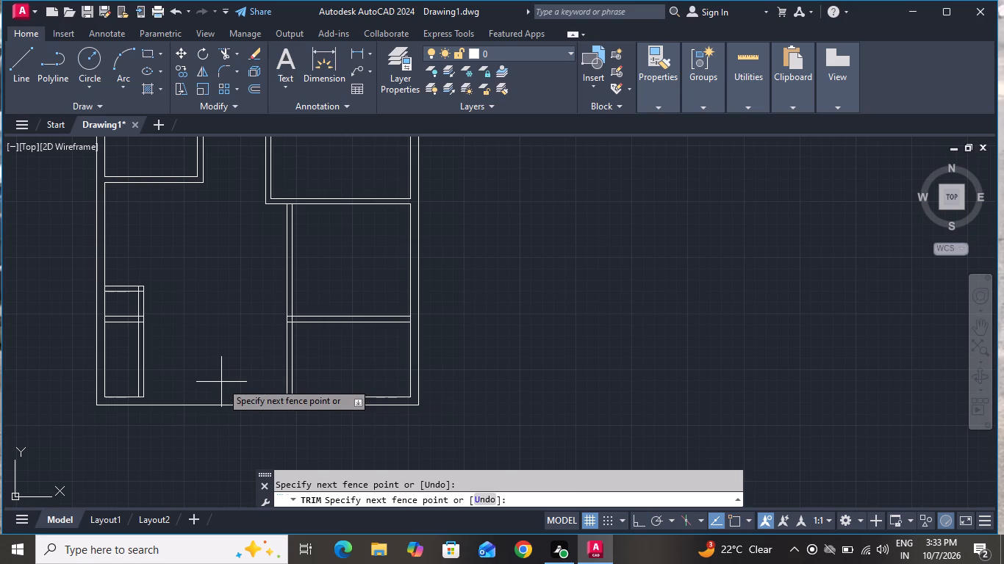
key(ctrl+z)
key(ctrl+z)
key(Escape)
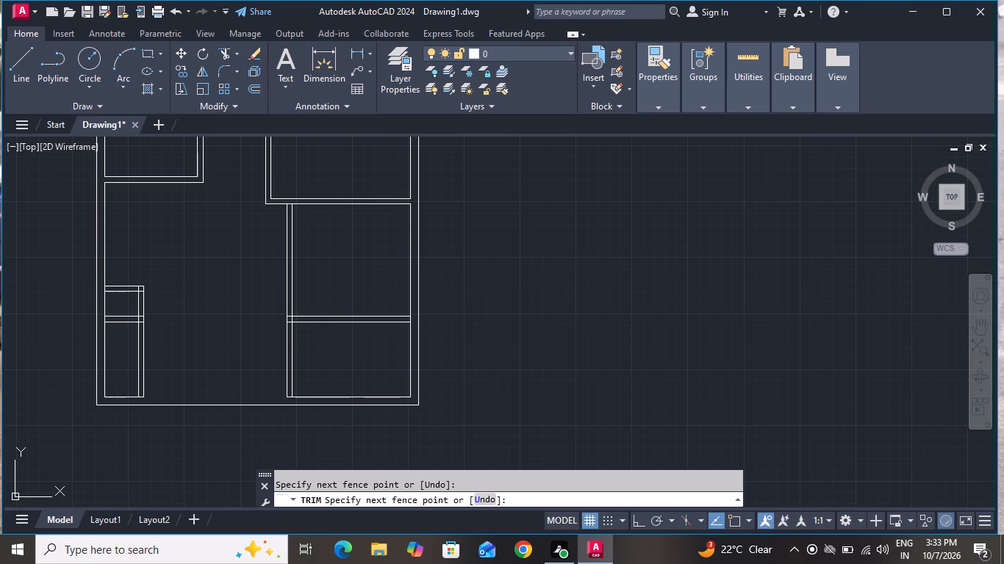
key(ctrl+z)
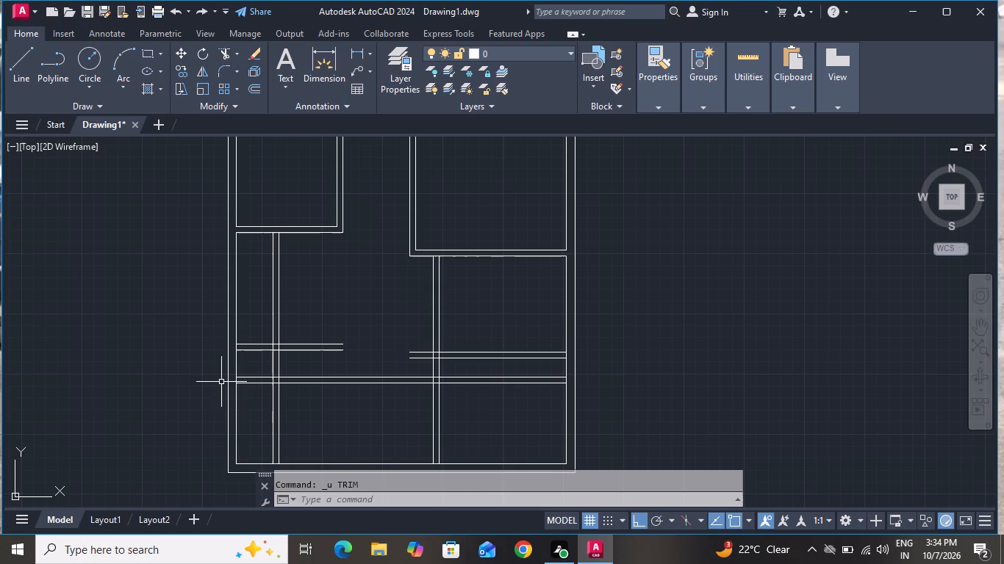
scroll(298, 362, down, 3)
scroll(314, 383, up, 3)
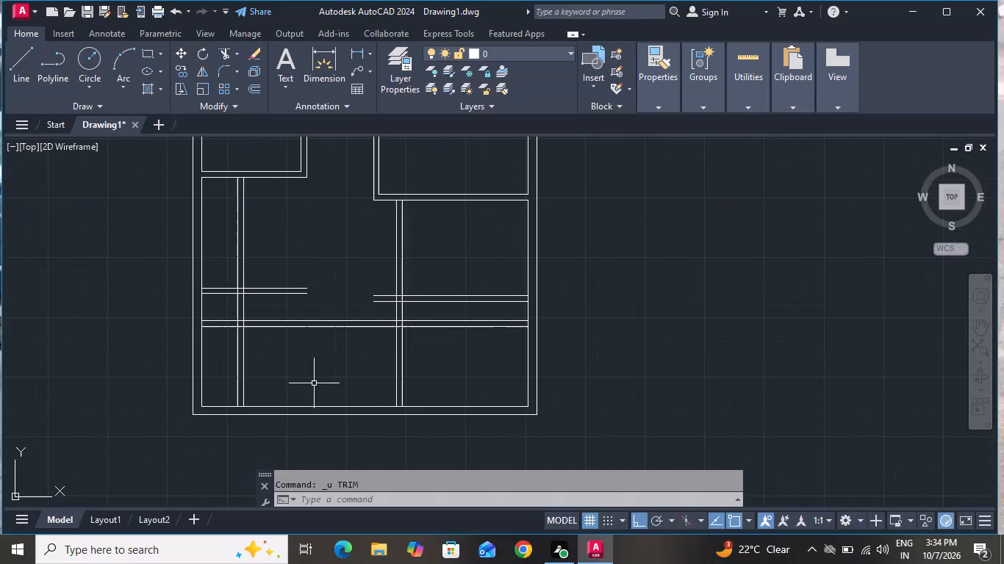
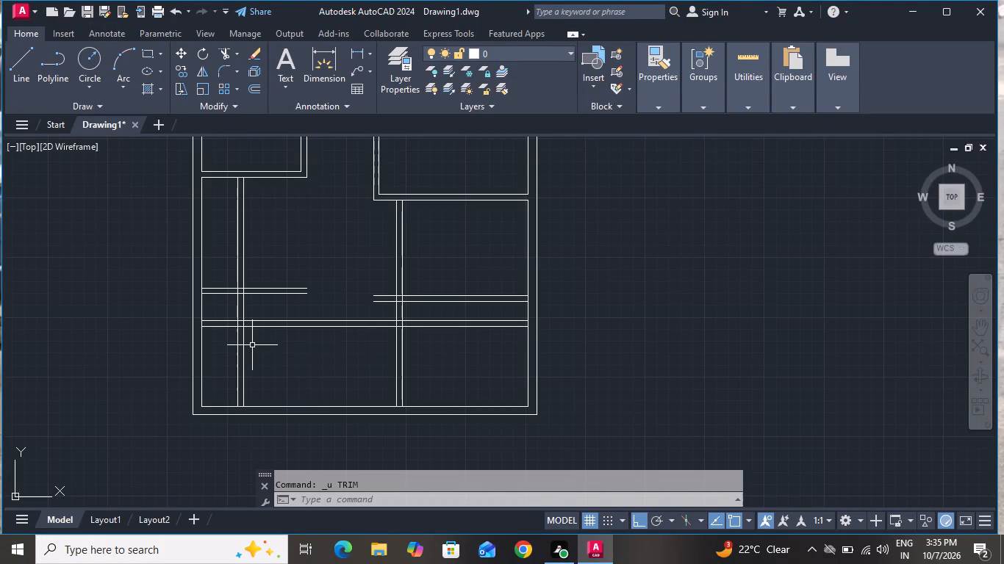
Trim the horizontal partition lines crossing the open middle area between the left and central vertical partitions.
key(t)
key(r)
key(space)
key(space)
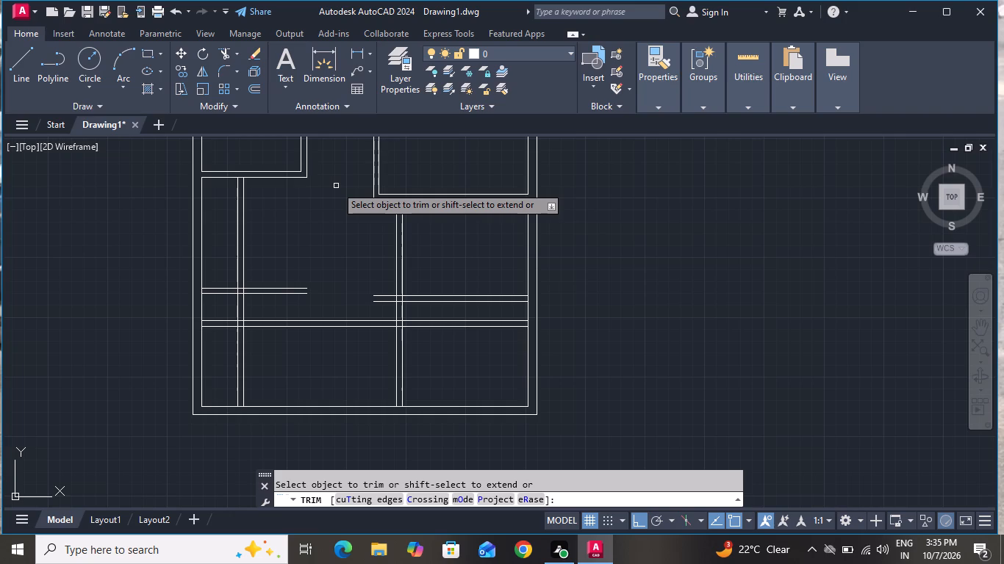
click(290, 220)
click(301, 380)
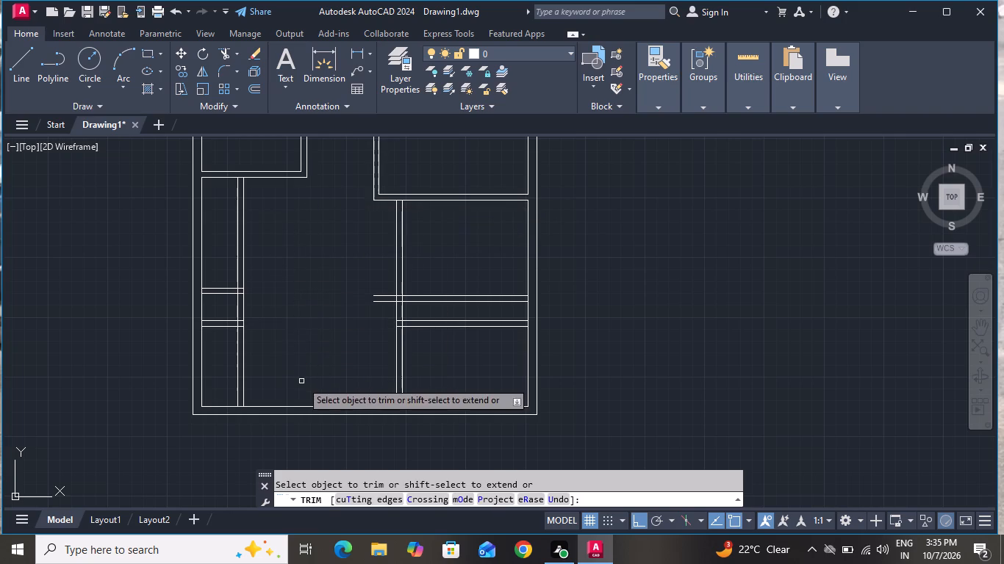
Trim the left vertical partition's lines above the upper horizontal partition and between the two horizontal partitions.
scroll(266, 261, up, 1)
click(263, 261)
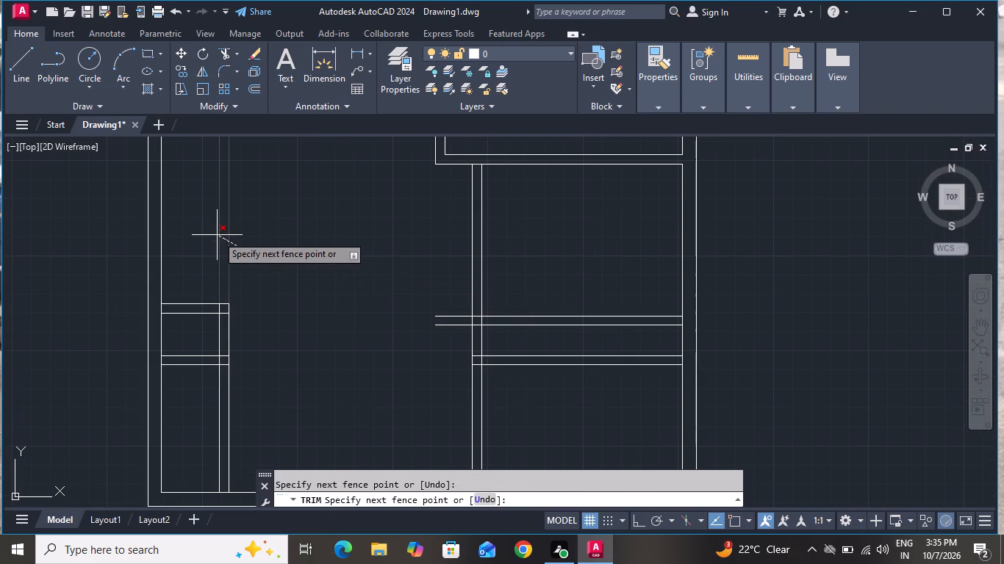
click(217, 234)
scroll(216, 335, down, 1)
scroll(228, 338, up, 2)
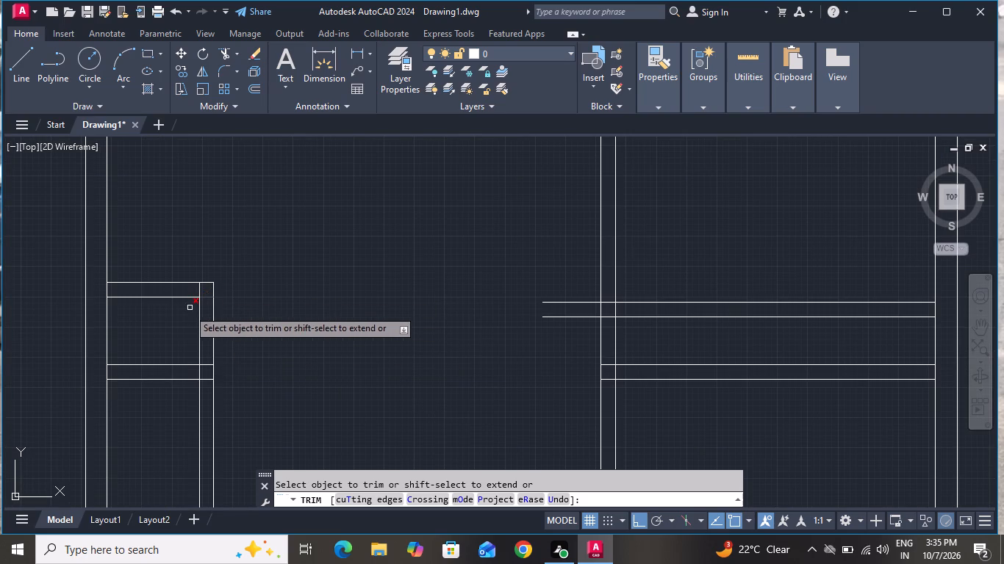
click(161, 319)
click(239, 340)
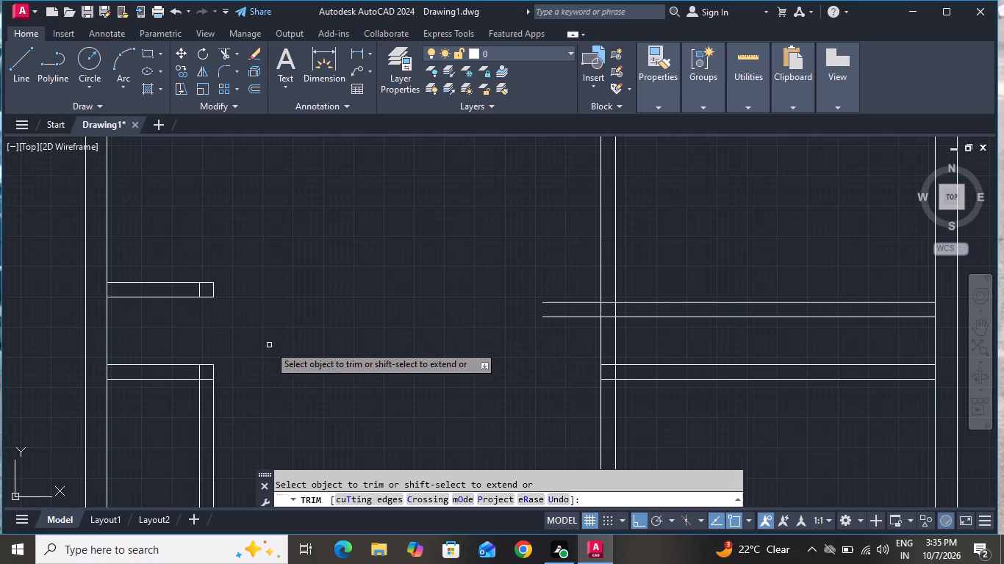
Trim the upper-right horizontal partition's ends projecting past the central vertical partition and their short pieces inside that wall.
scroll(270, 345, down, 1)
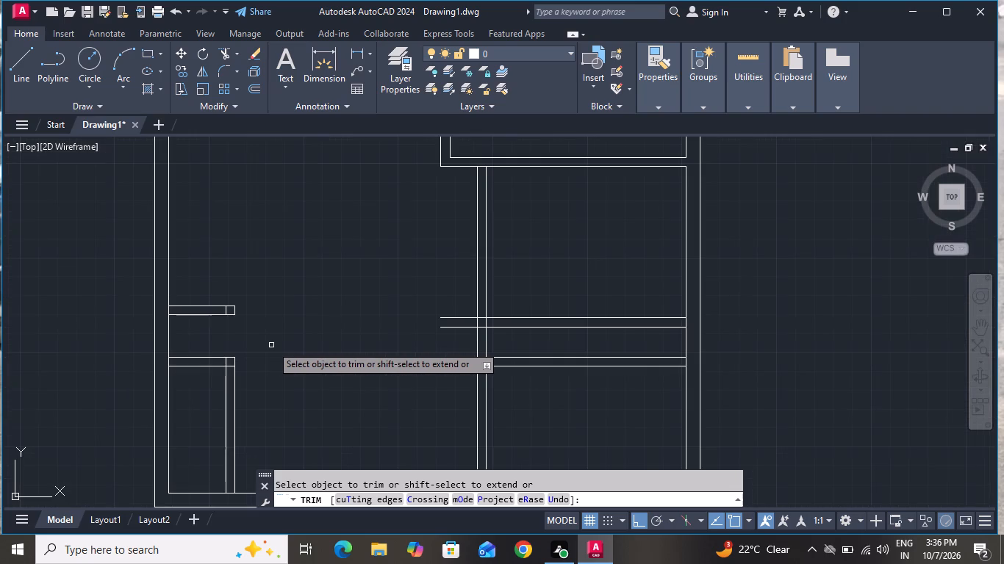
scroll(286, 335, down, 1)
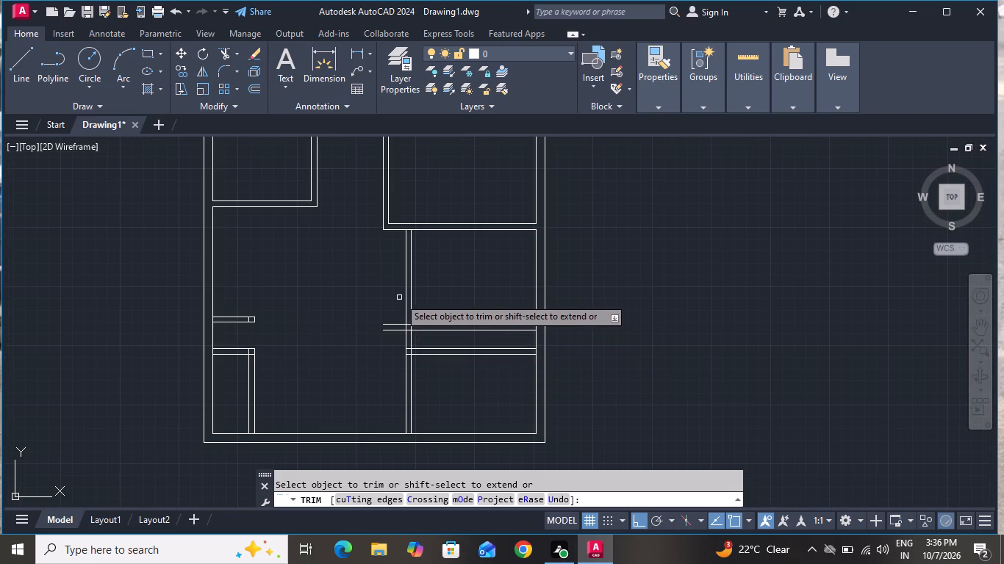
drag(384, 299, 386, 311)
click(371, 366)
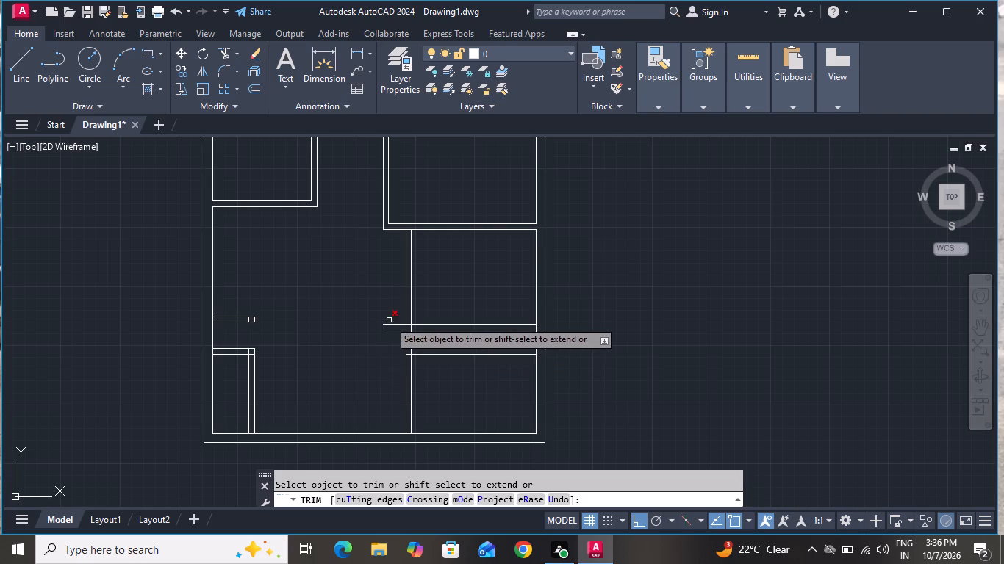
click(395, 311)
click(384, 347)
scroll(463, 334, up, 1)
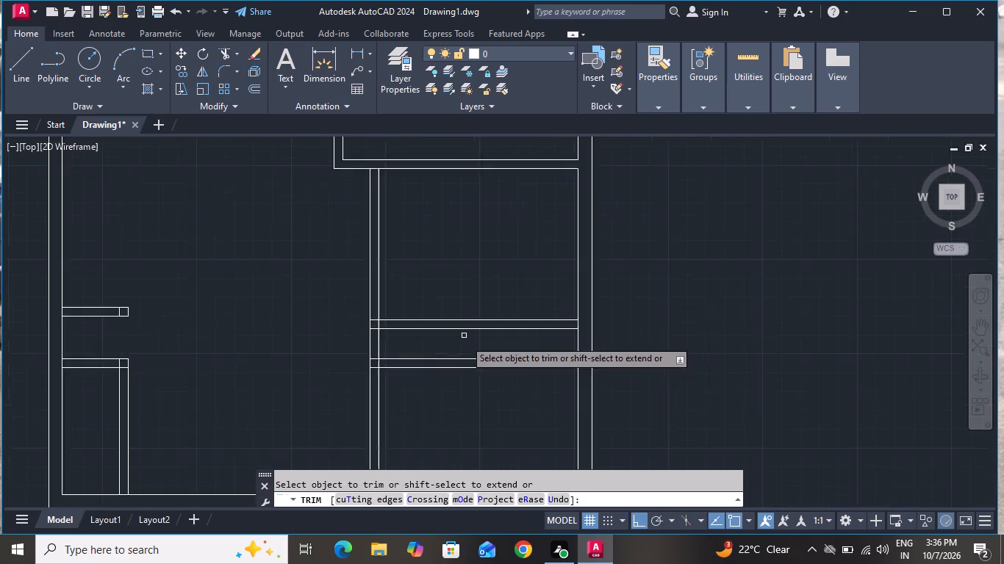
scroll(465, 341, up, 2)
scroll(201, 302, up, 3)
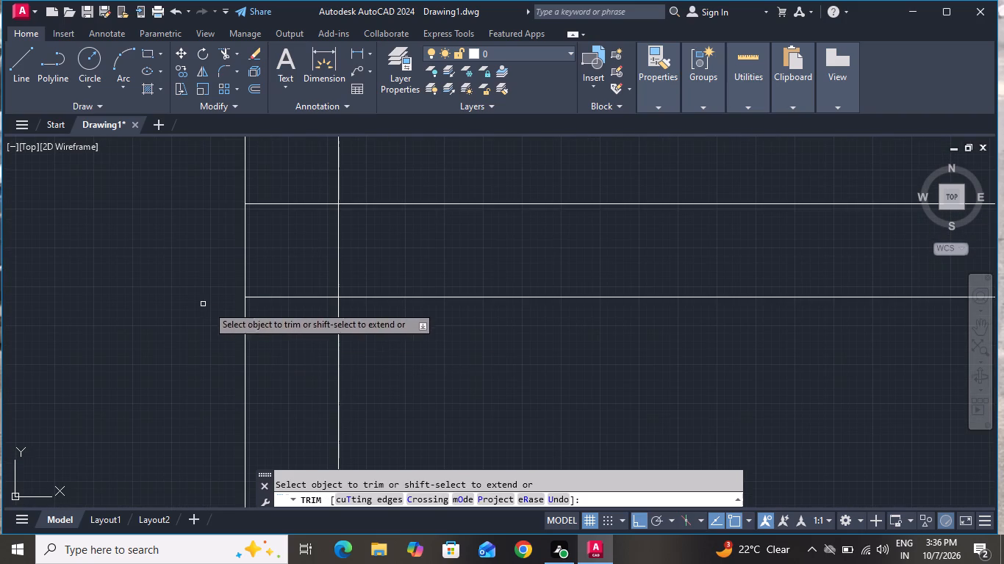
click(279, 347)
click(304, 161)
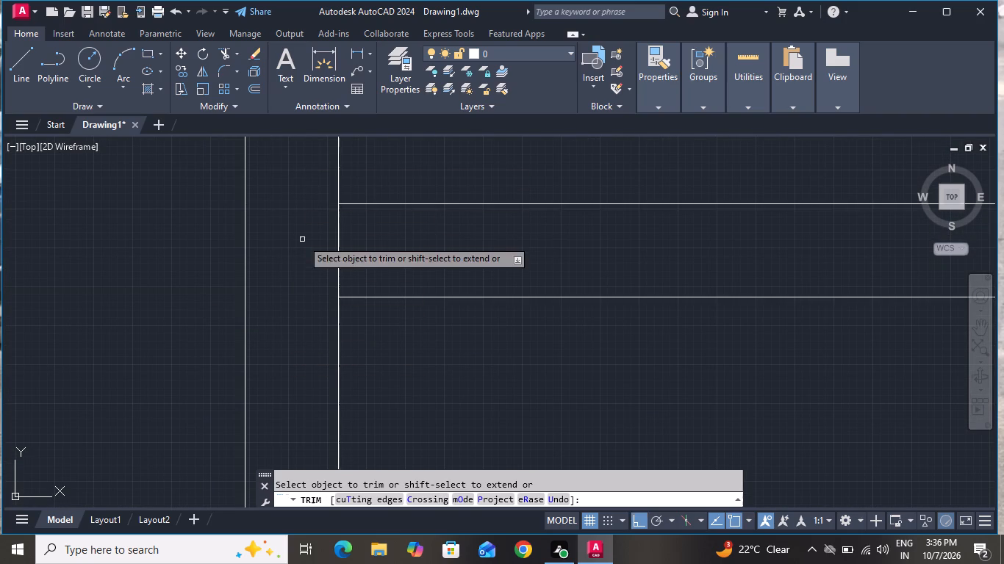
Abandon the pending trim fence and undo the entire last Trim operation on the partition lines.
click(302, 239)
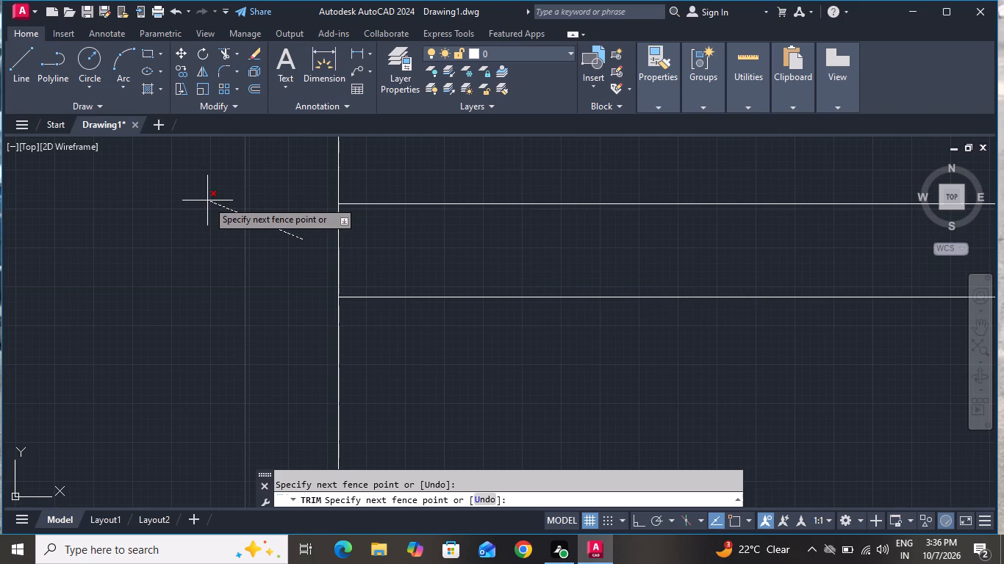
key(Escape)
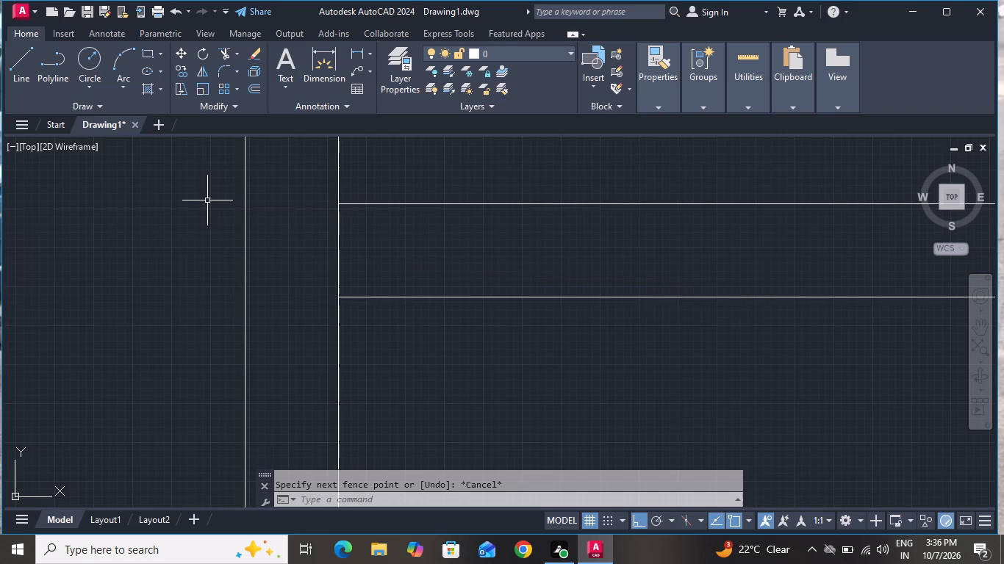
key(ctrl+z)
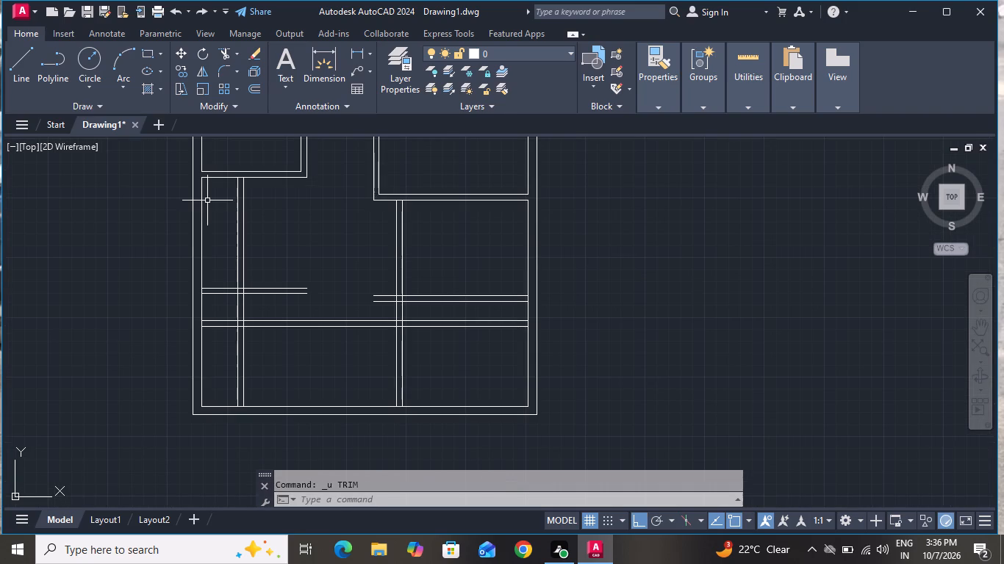
Trim both lines of the left vertical partition above the upper-left horizontal partition.
text(tr)
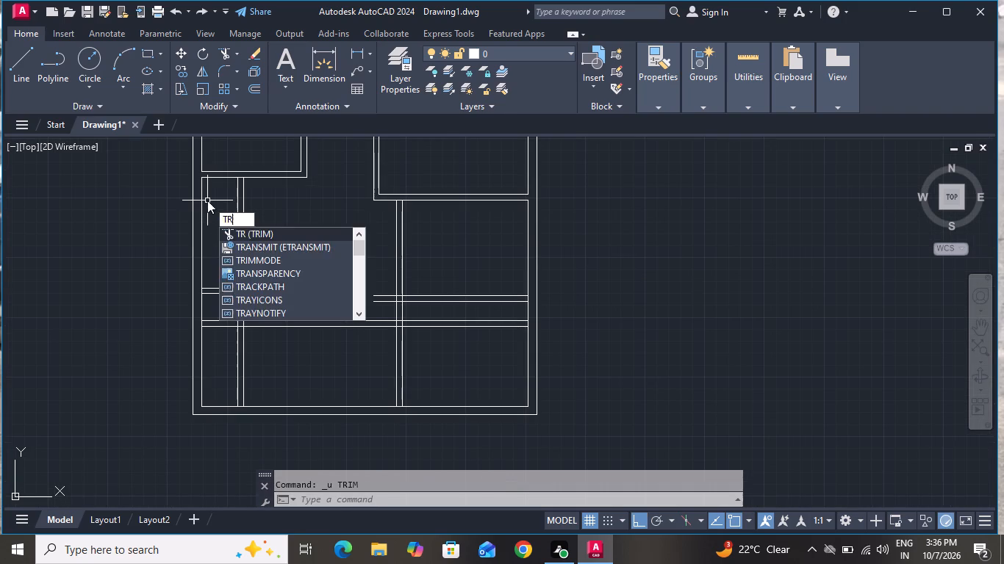
key(space)
key(space)
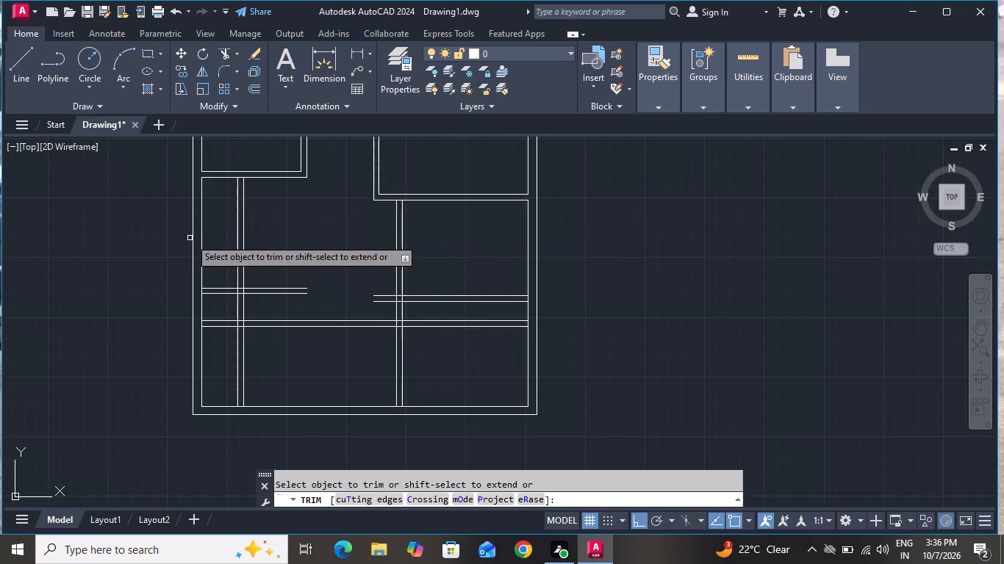
click(213, 254)
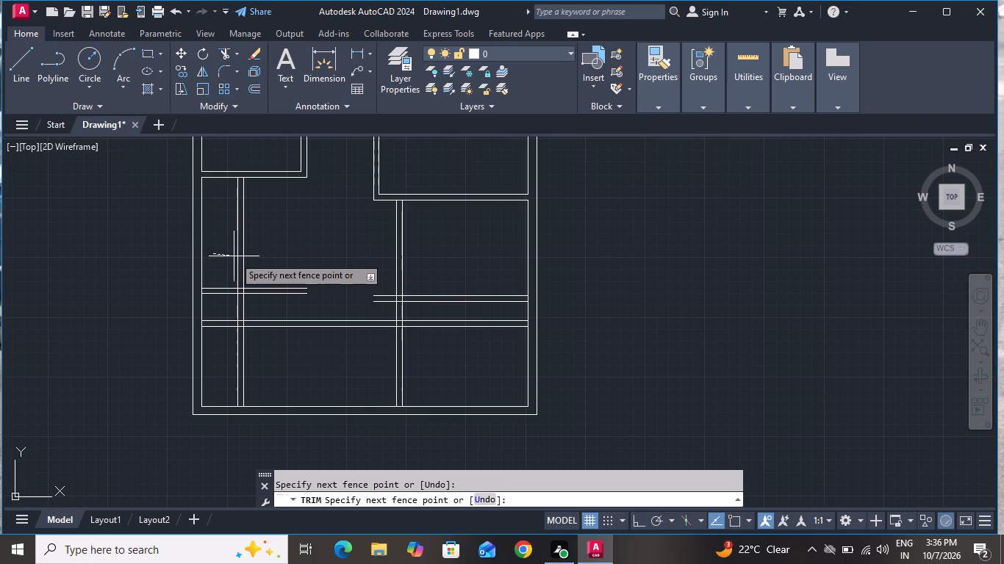
click(260, 272)
click(261, 271)
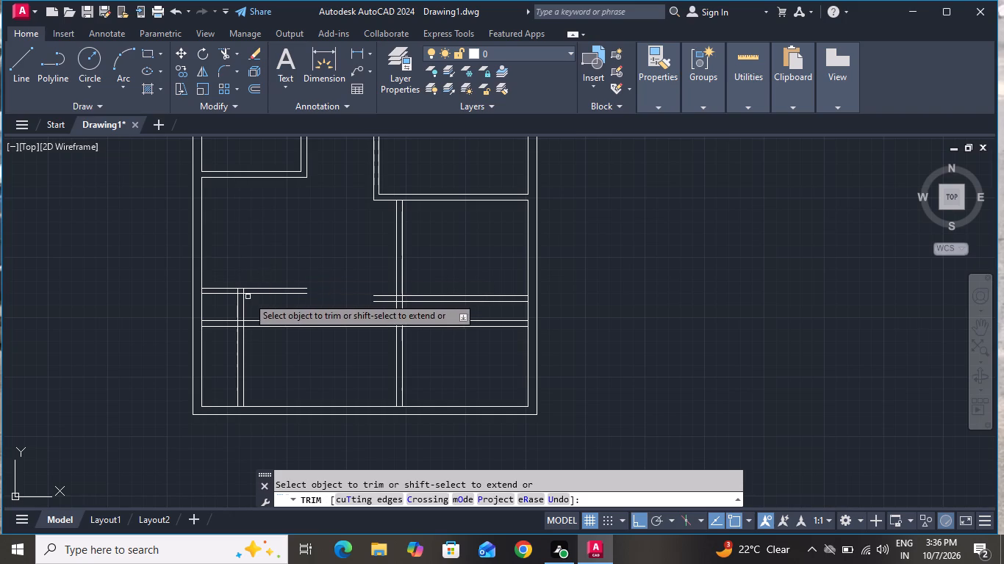
Trim the upper and lower horizontal partition lines in the open area between the left and central vertical partitions.
click(276, 266)
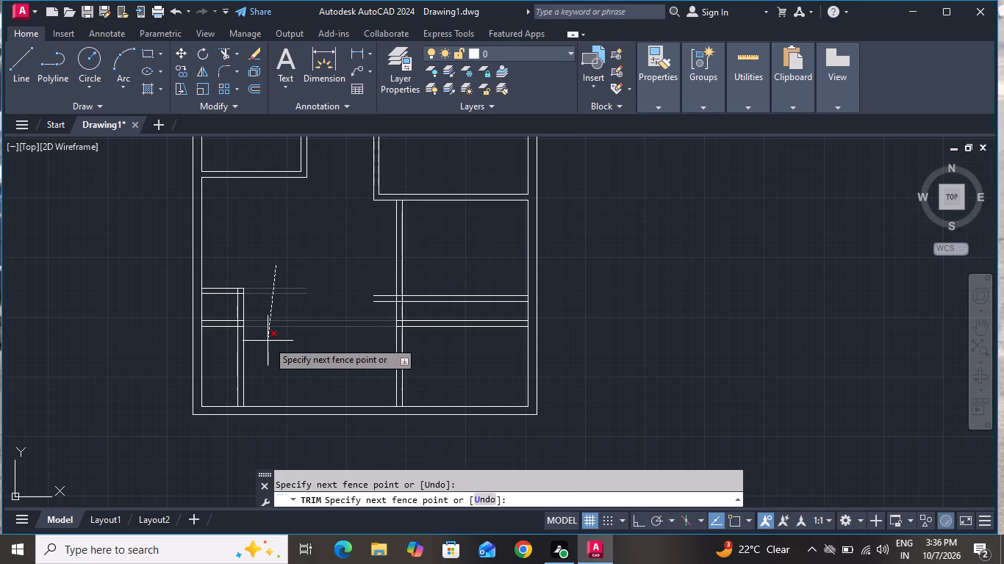
click(268, 341)
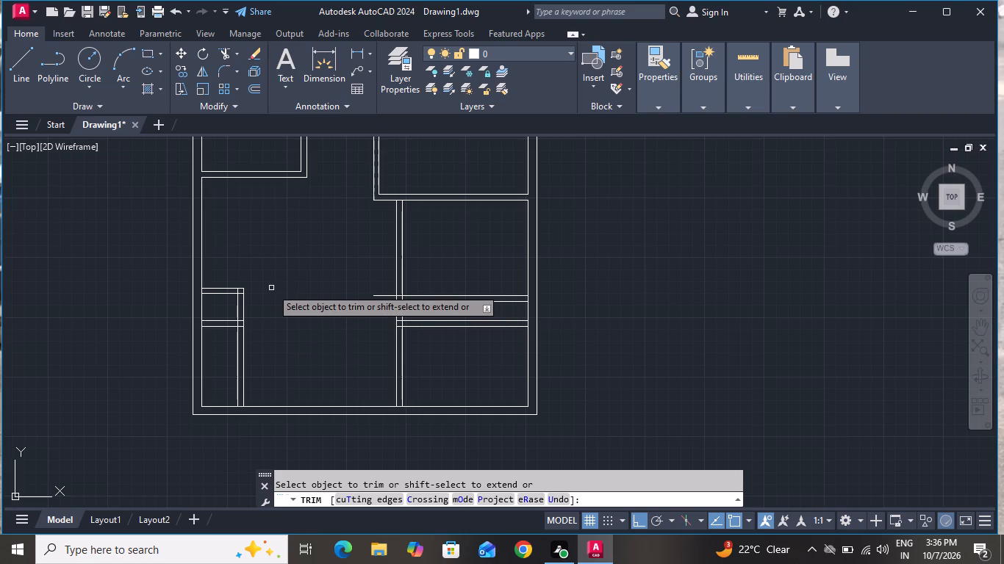
Trim away the upper-right horizontal partition's pair of lines on both sides of the central vertical partition.
scroll(453, 317, up, 3)
scroll(459, 296, down, 1)
scroll(459, 296, up, 1)
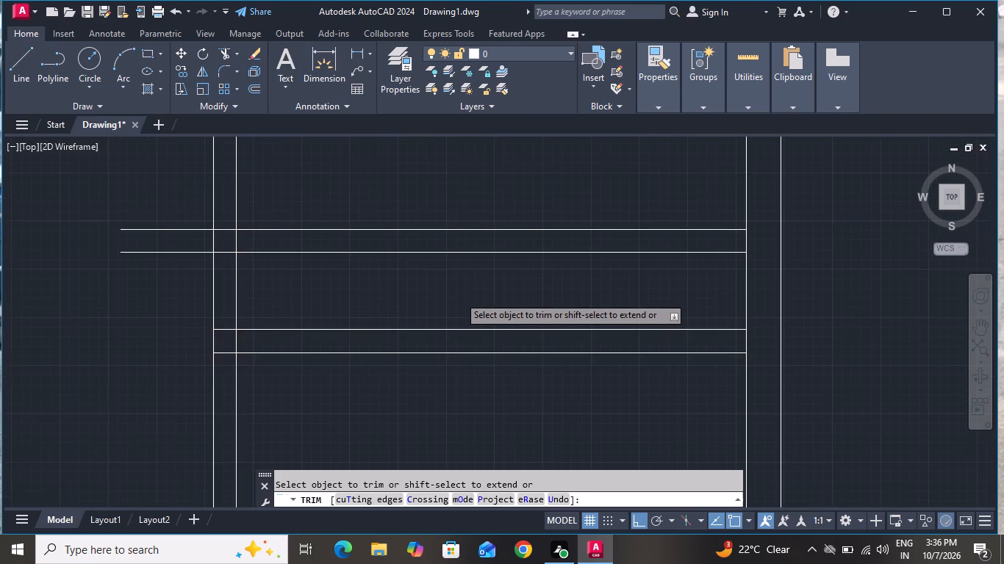
scroll(459, 296, down, 3)
click(455, 231)
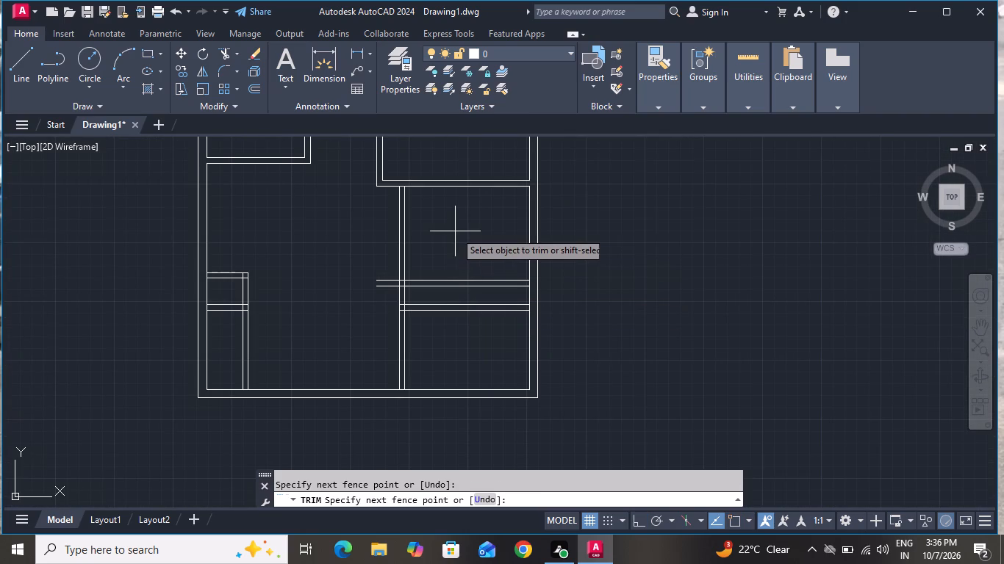
click(431, 286)
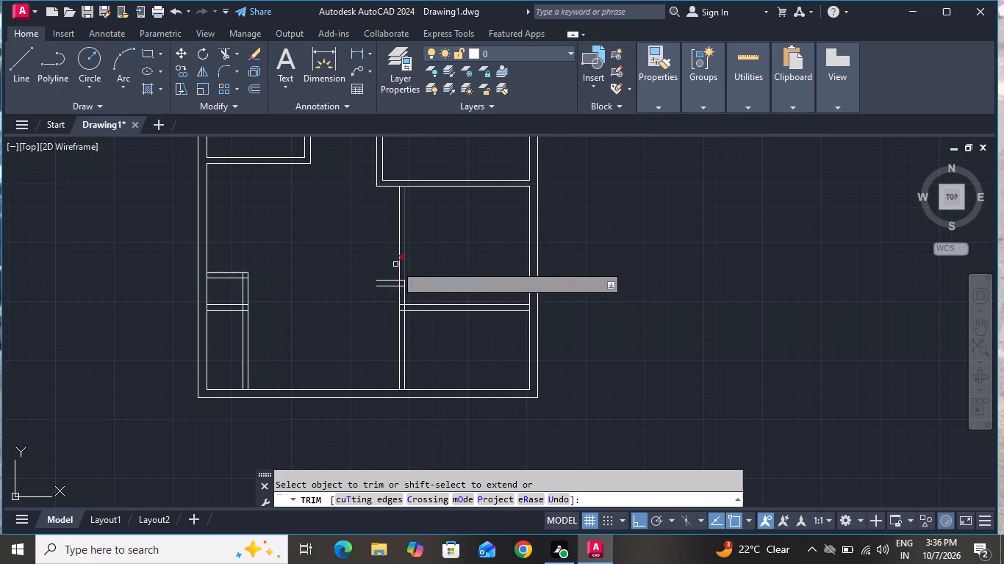
scroll(394, 264, up, 3)
scroll(392, 267, down, 1)
click(387, 269)
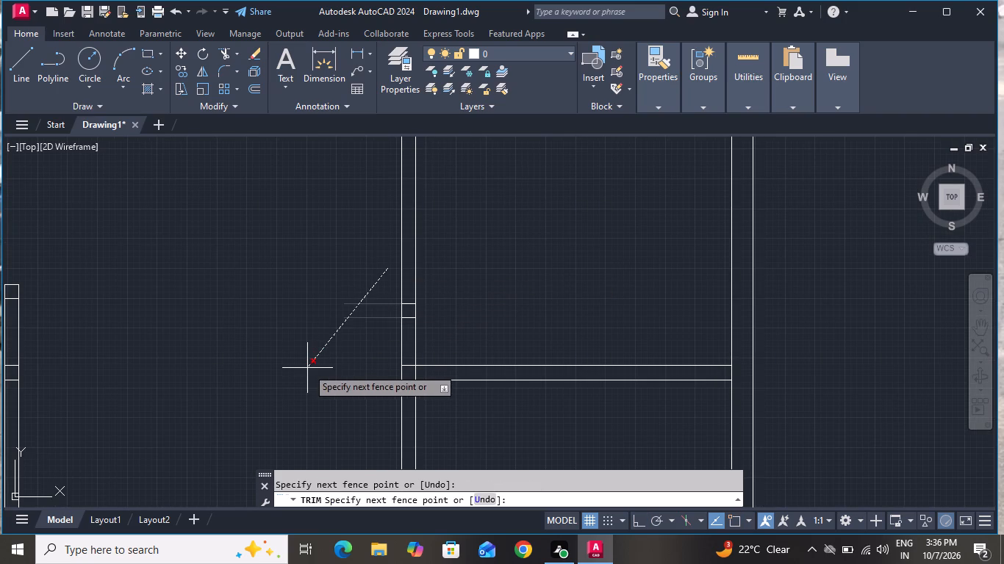
click(308, 368)
Trim the short horizontal line pieces left inside the thickness of the central vertical partition.
scroll(413, 303, up, 4)
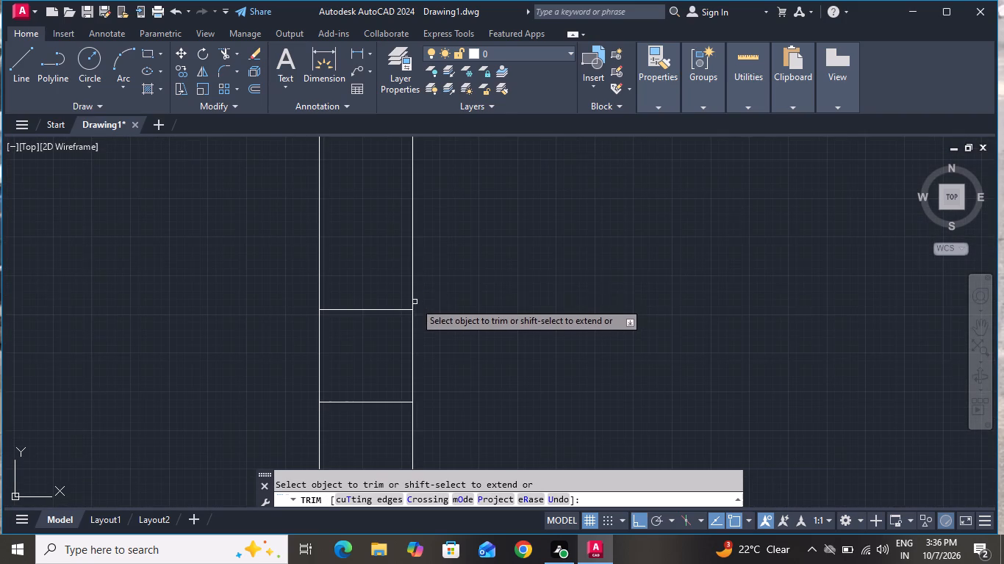
click(391, 245)
scroll(348, 325, down, 3)
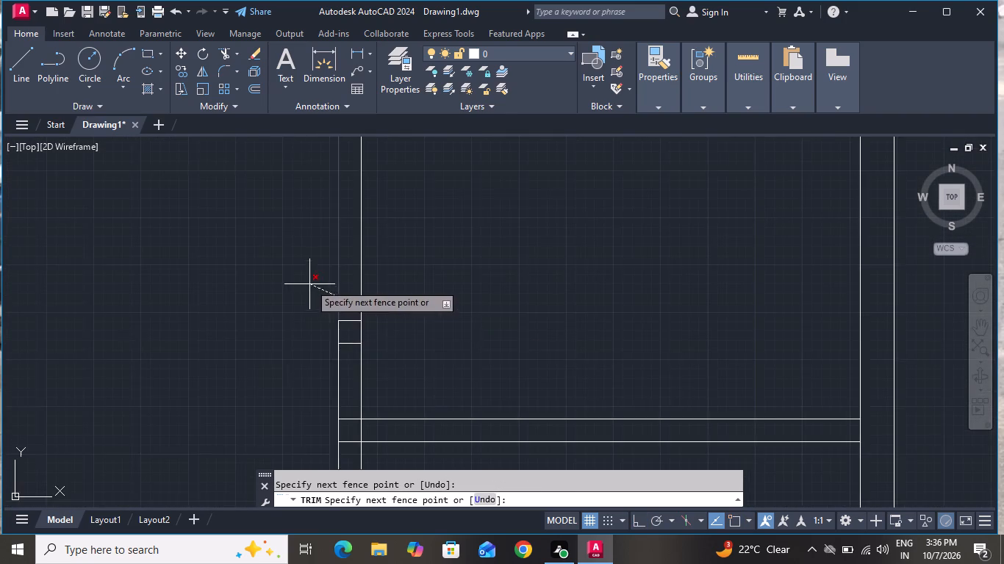
scroll(309, 283, down, 1)
scroll(309, 283, up, 1)
scroll(323, 405, down, 2)
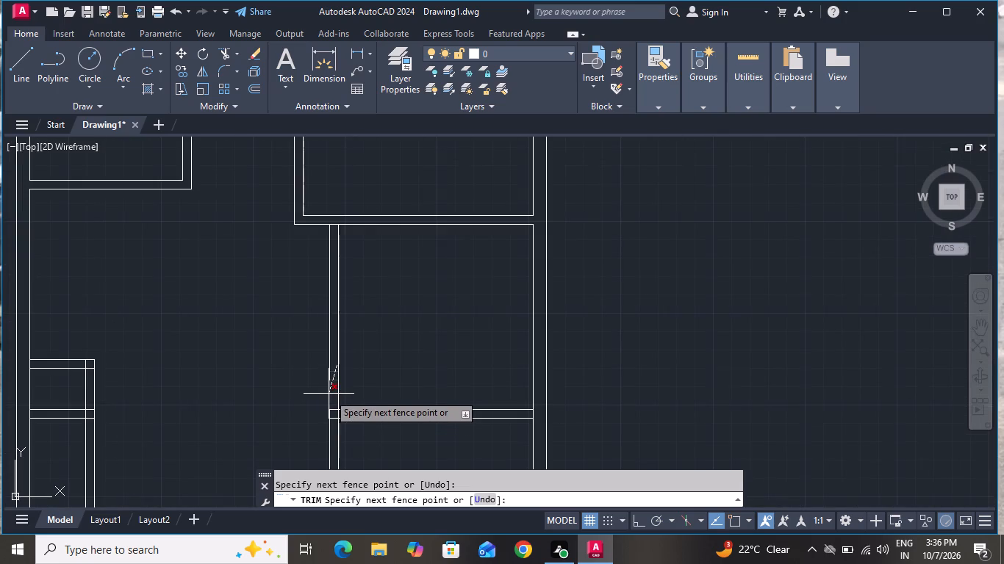
scroll(336, 411, up, 2)
scroll(336, 413, down, 1)
scroll(337, 416, up, 2)
scroll(337, 371, down, 2)
scroll(337, 371, up, 1)
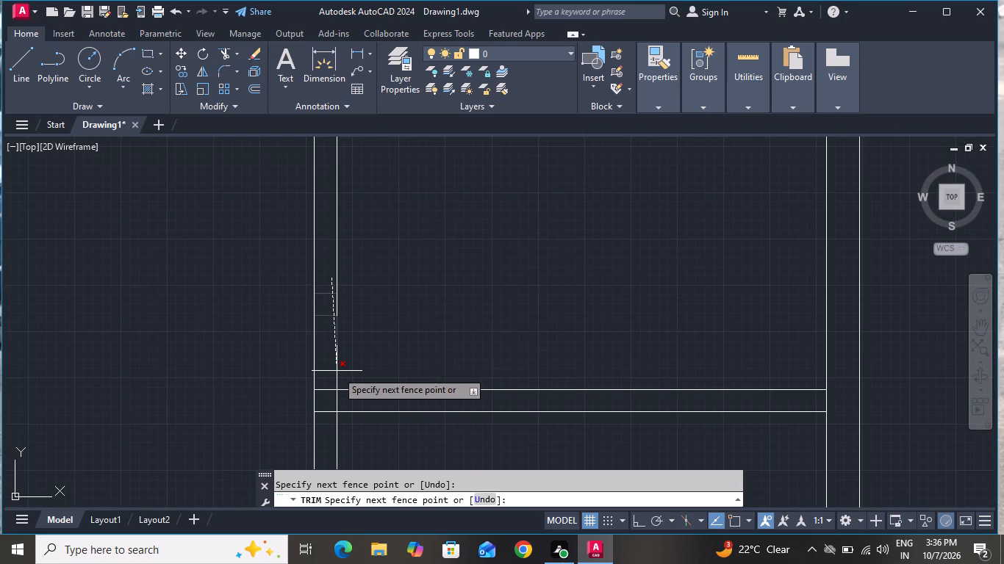
click(323, 420)
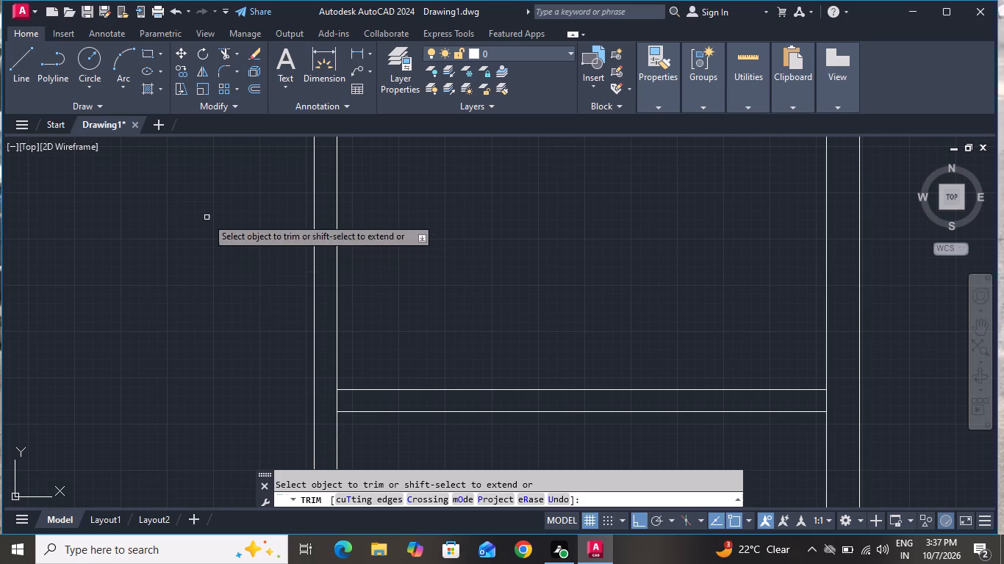
Trim the central partition's line segment between the lower-right horizontal partition's two lines to open the wall junction.
click(340, 401)
click(340, 401)
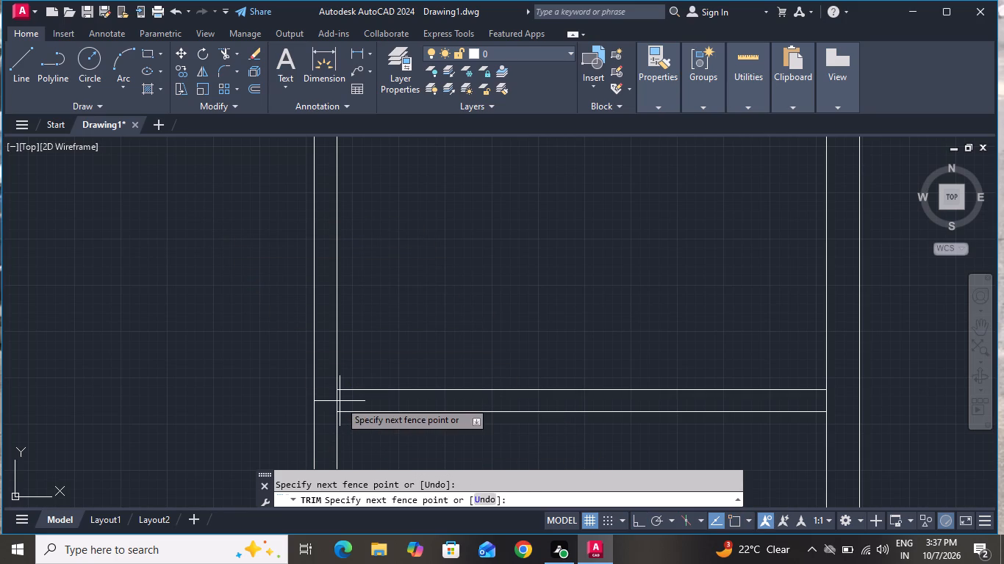
click(329, 380)
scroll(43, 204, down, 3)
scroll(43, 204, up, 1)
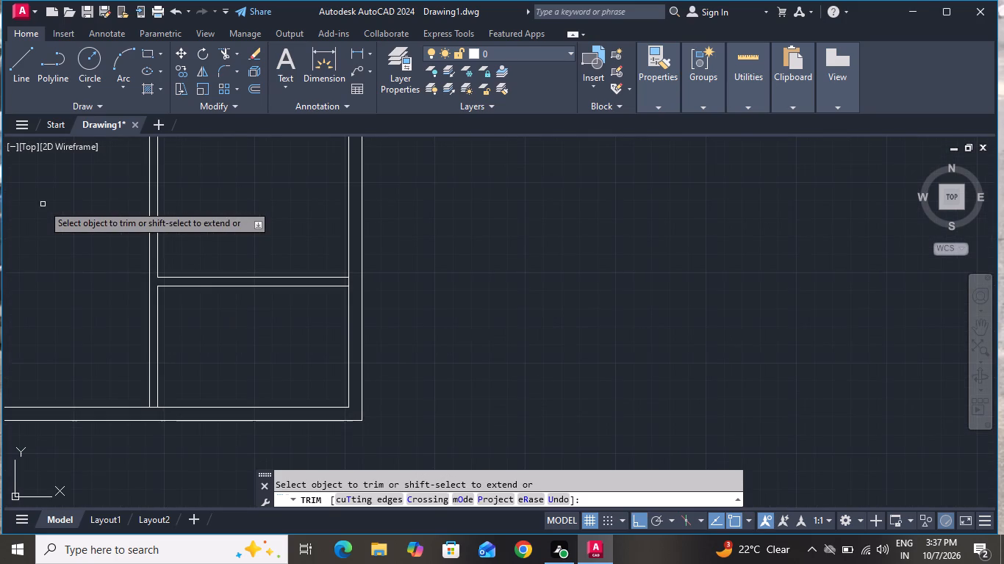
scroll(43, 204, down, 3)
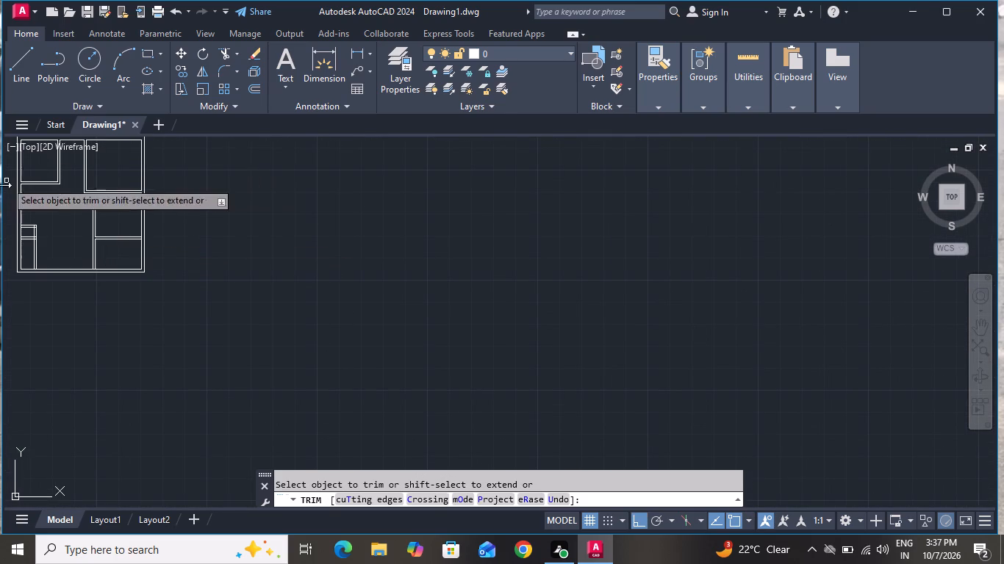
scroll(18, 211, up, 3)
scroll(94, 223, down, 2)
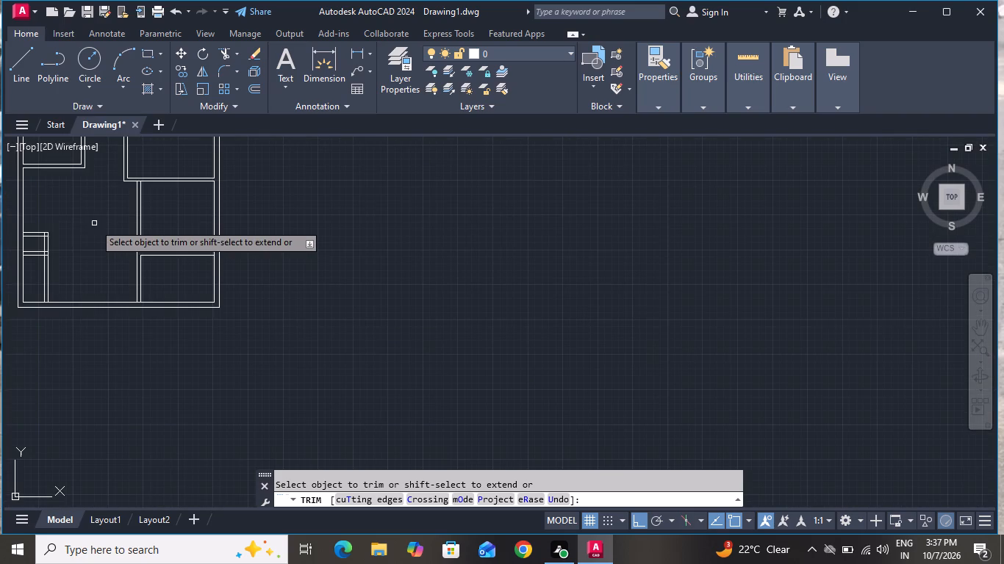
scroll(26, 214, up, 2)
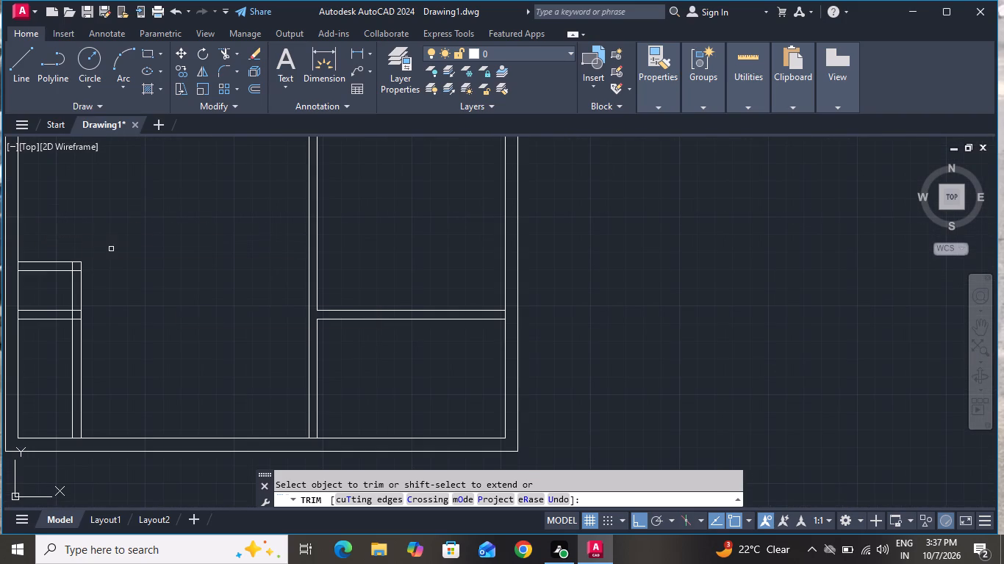